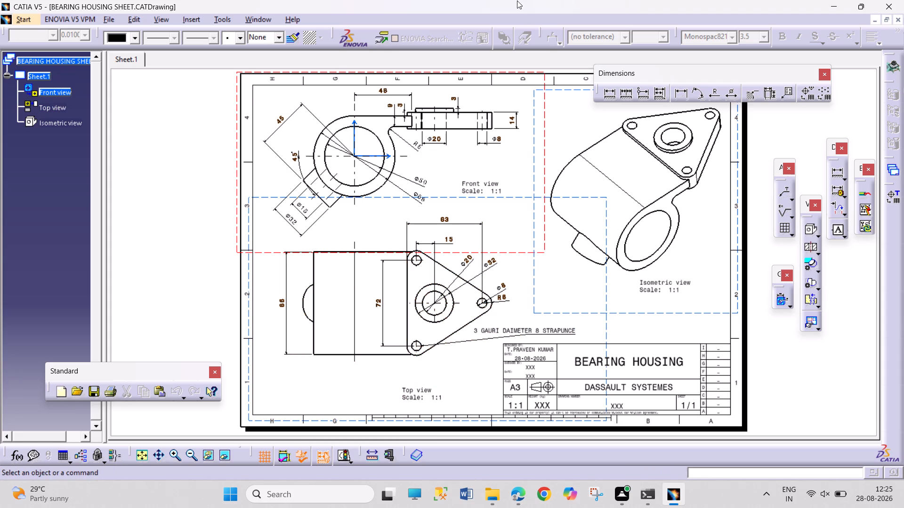
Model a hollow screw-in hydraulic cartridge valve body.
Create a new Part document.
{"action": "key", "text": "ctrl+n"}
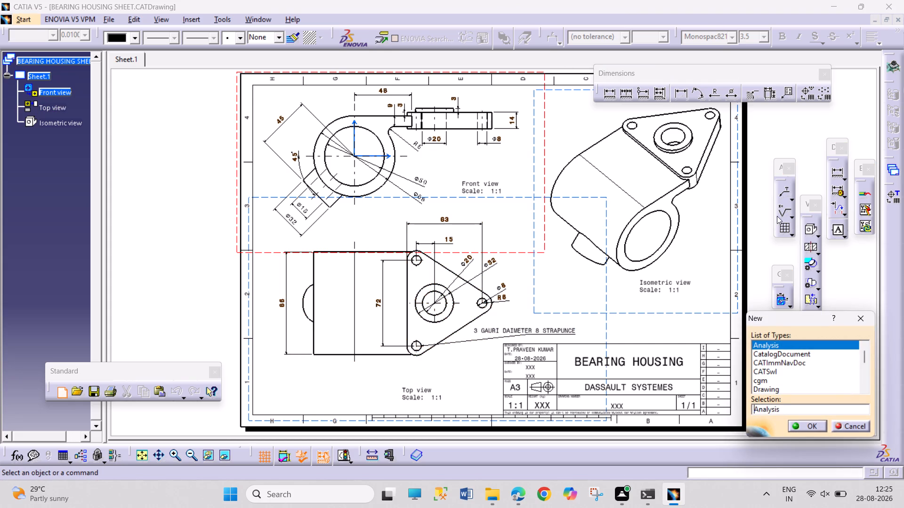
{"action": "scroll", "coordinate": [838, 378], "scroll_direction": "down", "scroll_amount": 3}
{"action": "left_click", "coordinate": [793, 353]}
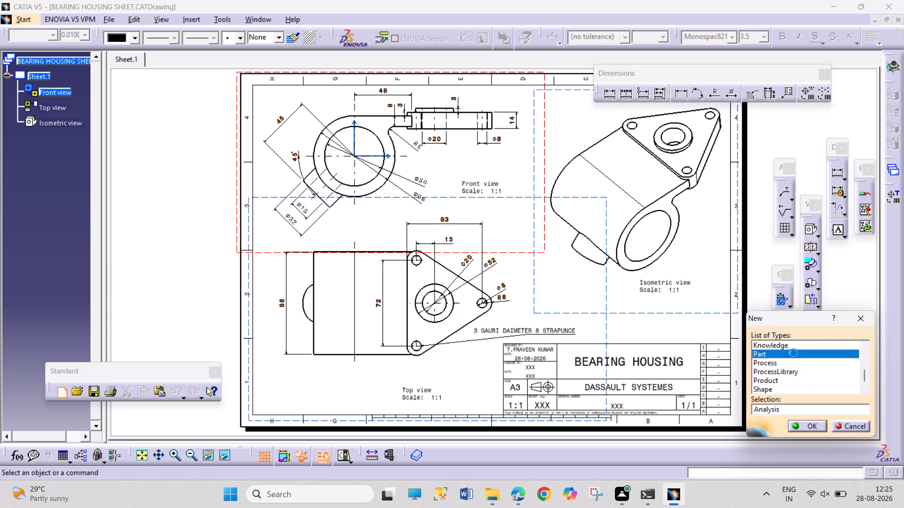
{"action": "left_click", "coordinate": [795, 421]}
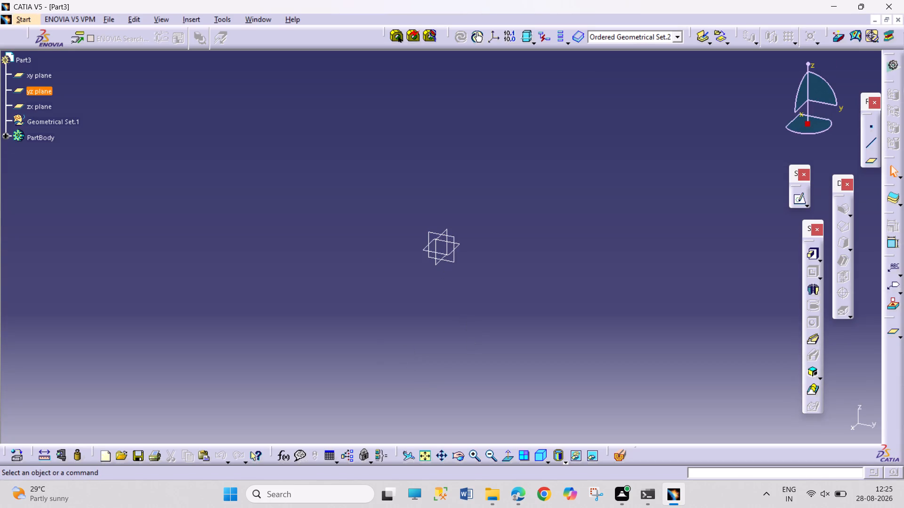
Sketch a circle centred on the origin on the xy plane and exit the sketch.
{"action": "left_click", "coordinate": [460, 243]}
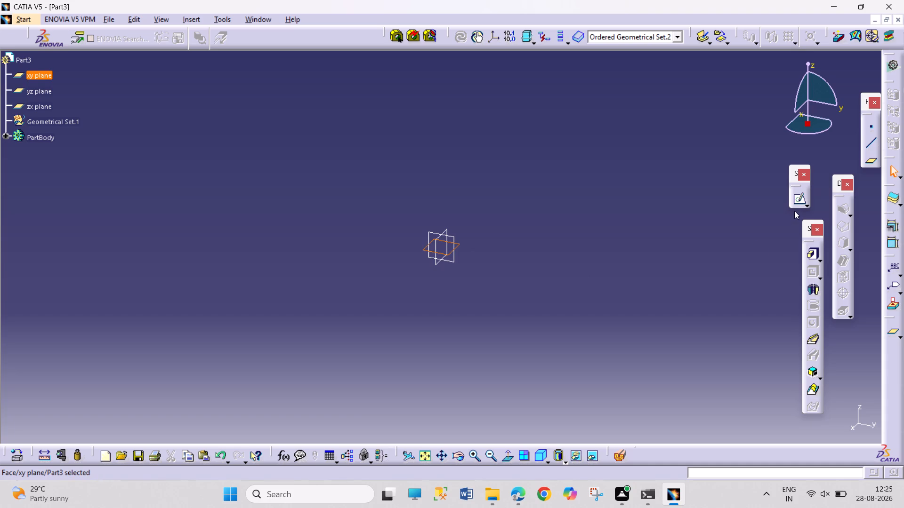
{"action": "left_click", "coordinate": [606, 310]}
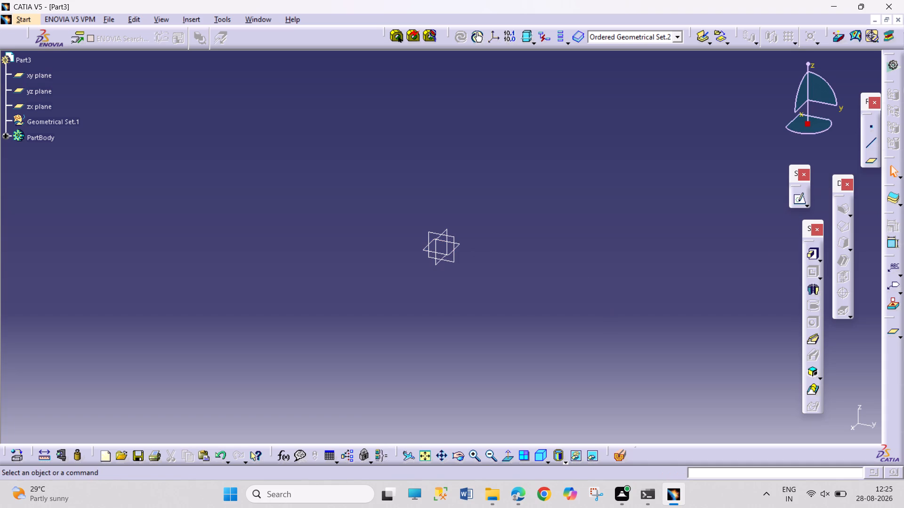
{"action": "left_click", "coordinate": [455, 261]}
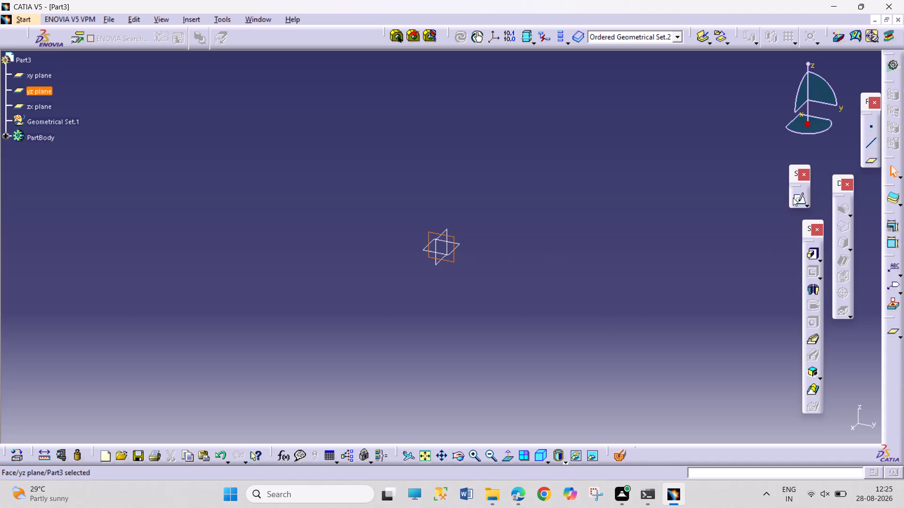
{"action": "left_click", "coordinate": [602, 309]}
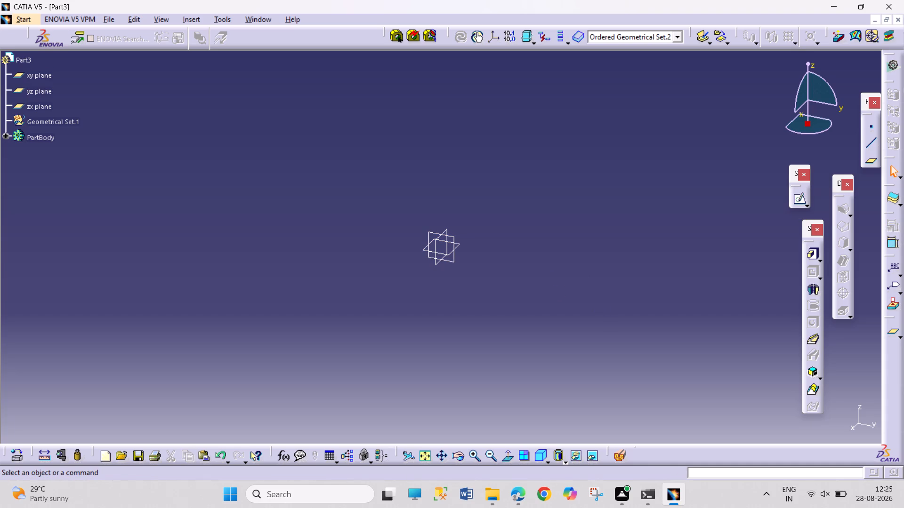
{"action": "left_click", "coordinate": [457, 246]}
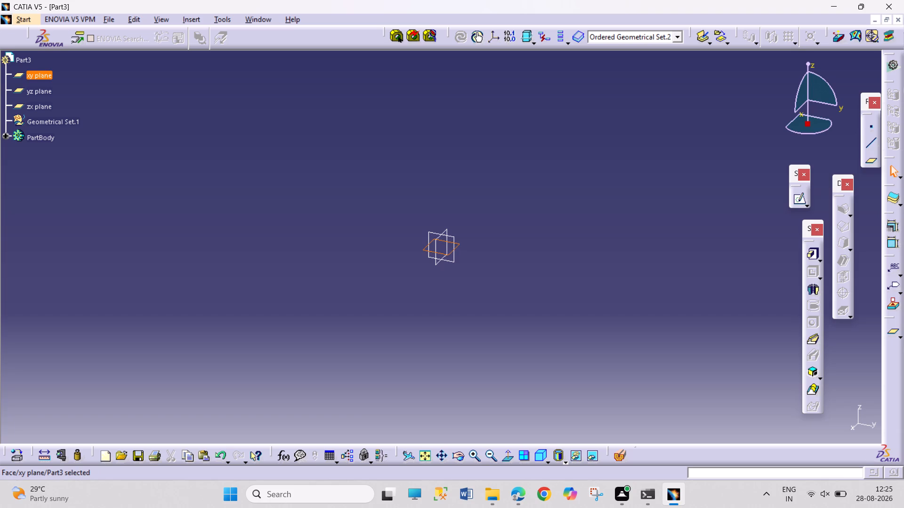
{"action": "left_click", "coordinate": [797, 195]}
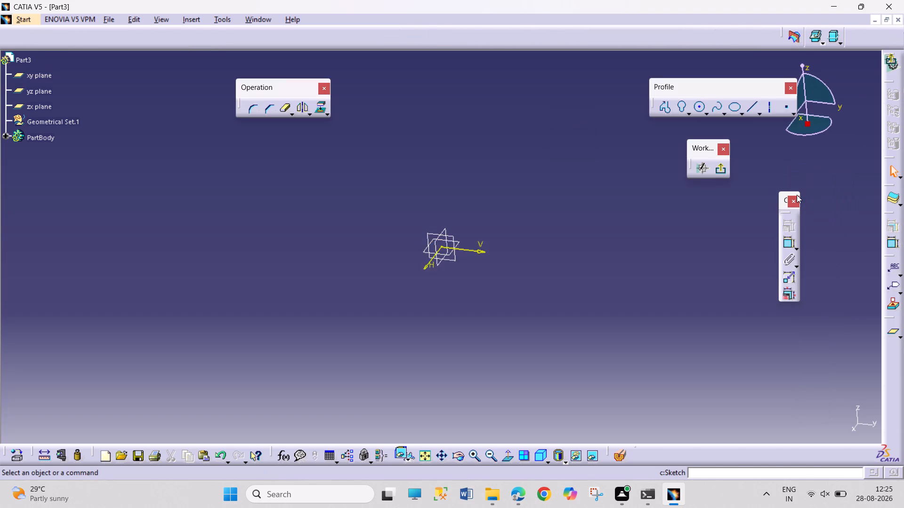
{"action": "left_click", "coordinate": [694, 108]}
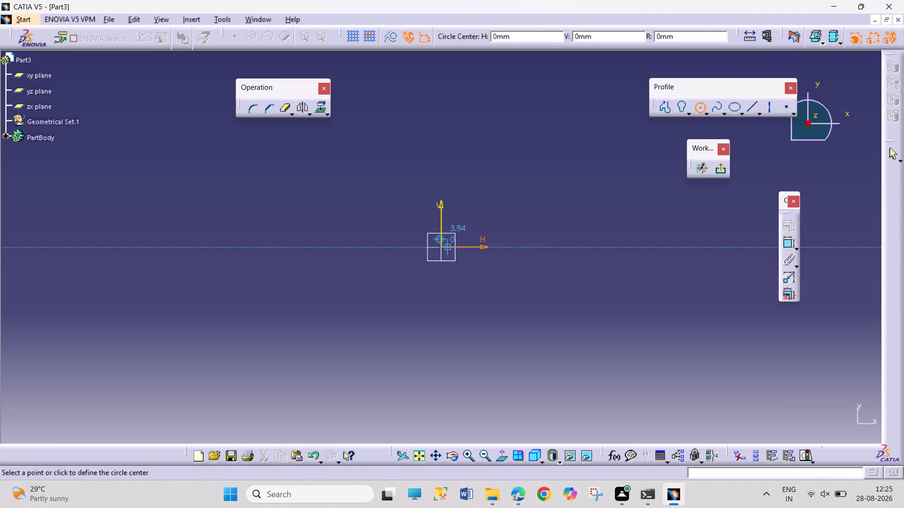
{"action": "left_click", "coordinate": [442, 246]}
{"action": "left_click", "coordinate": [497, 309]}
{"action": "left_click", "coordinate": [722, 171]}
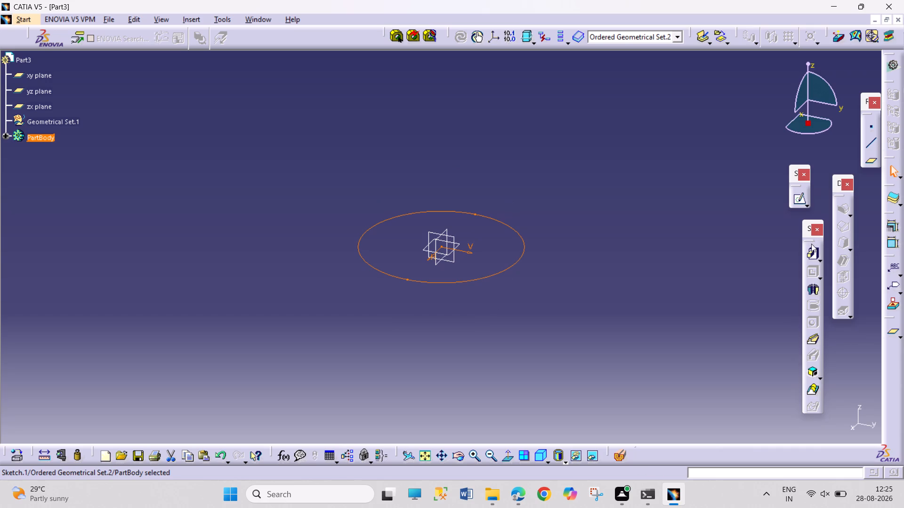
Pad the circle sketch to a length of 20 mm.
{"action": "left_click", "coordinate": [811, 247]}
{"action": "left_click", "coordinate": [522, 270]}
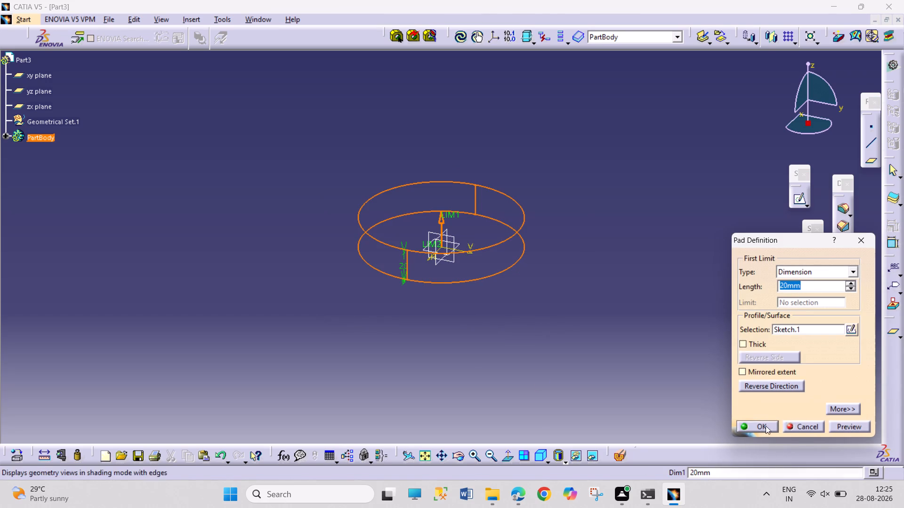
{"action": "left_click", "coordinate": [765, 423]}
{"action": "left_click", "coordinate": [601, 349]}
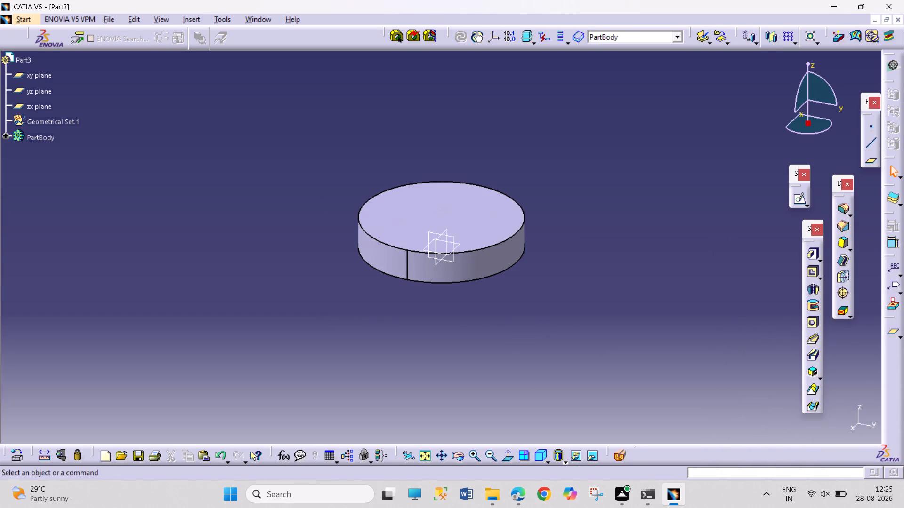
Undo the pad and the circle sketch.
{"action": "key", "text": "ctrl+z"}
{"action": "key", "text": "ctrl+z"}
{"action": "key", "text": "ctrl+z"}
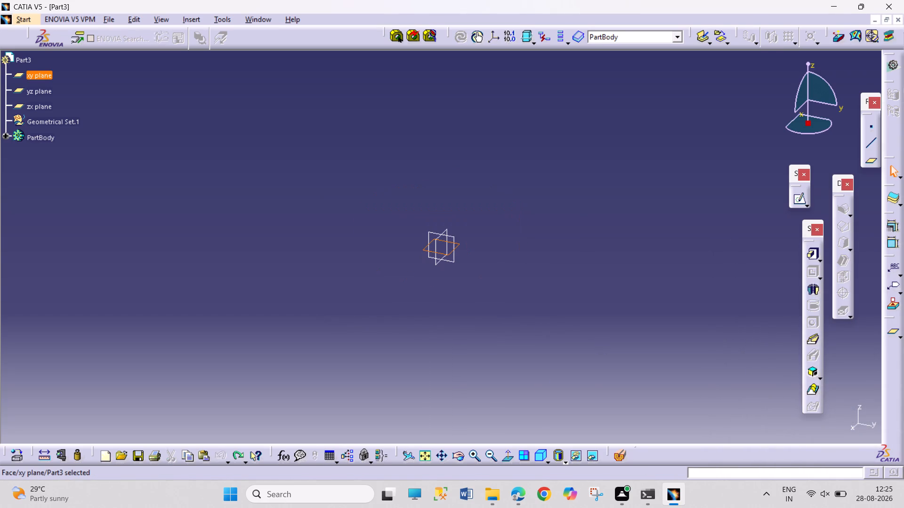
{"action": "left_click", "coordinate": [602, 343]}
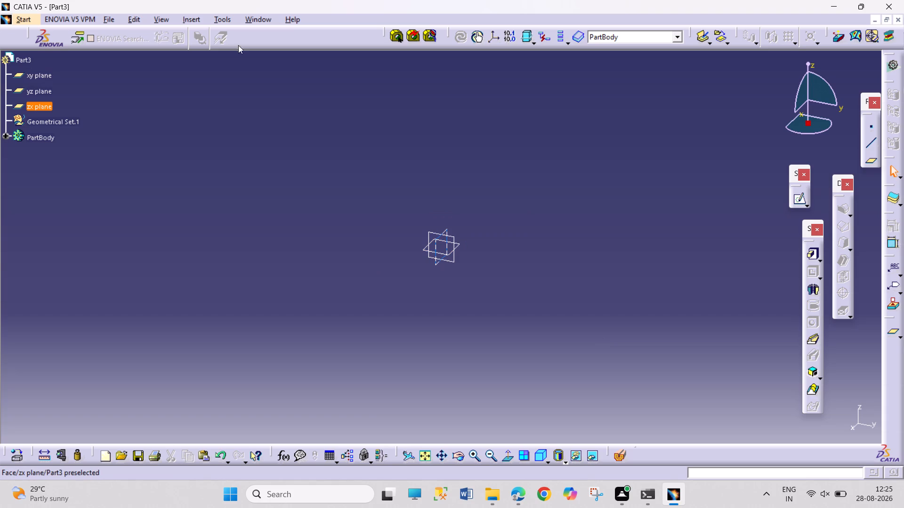
Set up a new macro recording with the name SCREW IN HYDRAULIC CARTRIDGE VALVE JOURNAL.
{"action": "left_click", "coordinate": [210, 19]}
{"action": "left_click", "coordinate": [241, 66]}
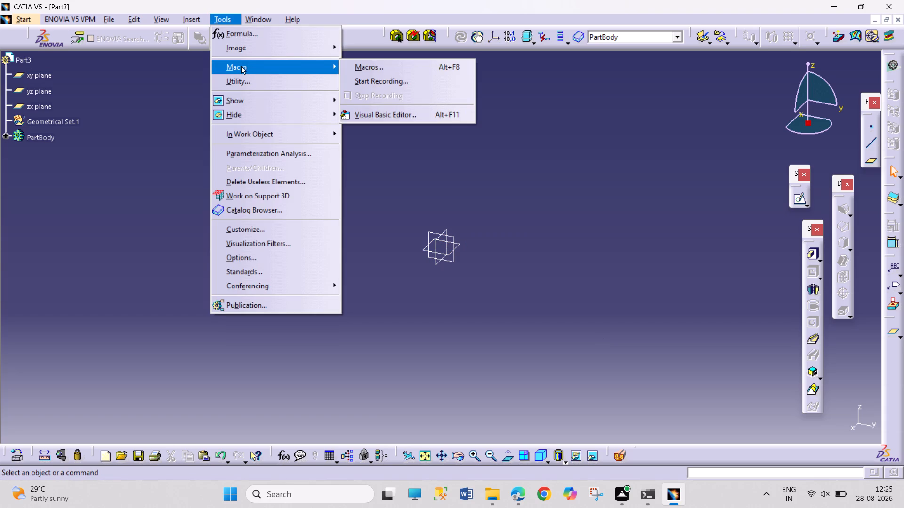
{"action": "left_click", "coordinate": [414, 76]}
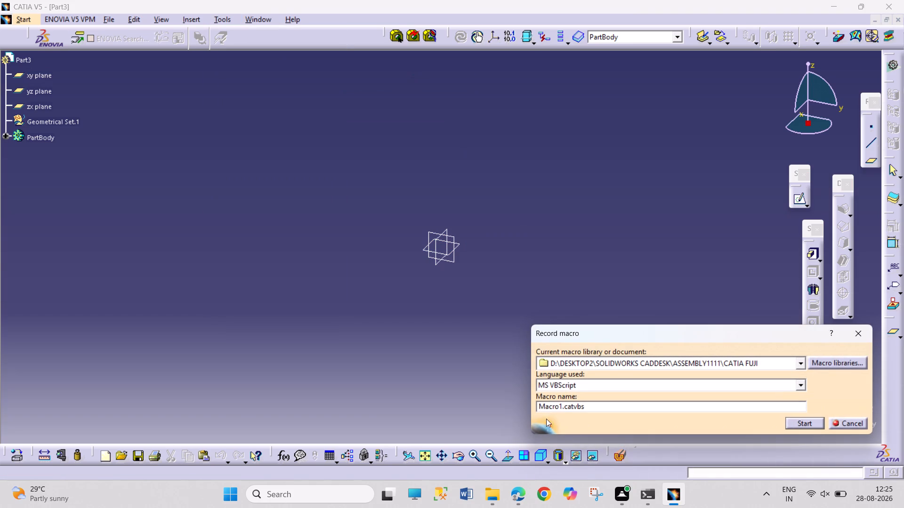
{"action": "left_click_drag", "start_coordinate": [561, 407], "coordinate": [538, 403]}
{"action": "left_click_drag", "start_coordinate": [538, 403], "coordinate": [537, 403]}
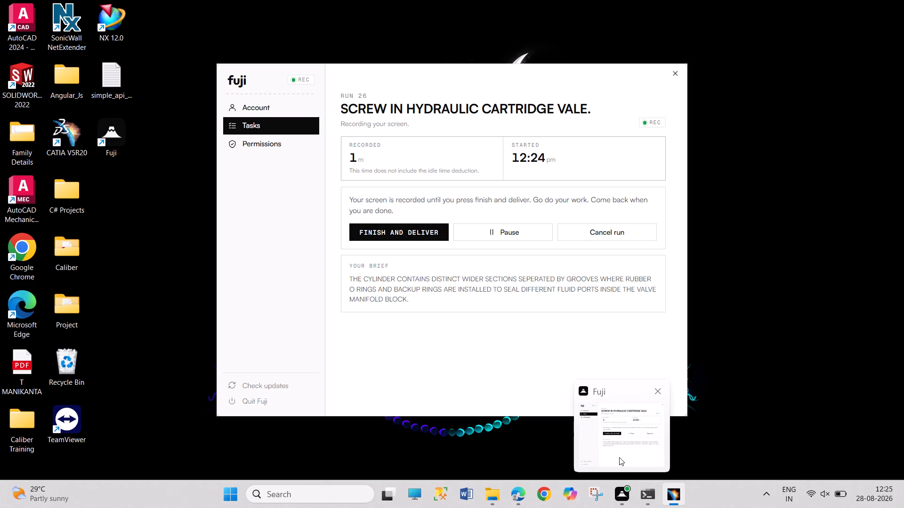
{"action": "type", "text": "SCREW IN"}
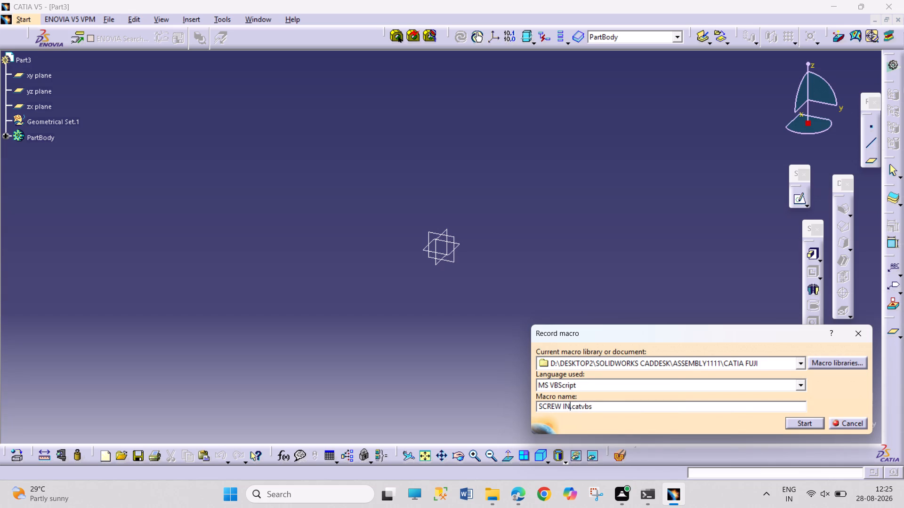
{"action": "key", "text": "space"}
{"action": "type", "text": "HYDRAW"}
{"action": "key", "text": "BackSpace"}
{"action": "type", "text": "ULIC"}
{"action": "key", "text": "space"}
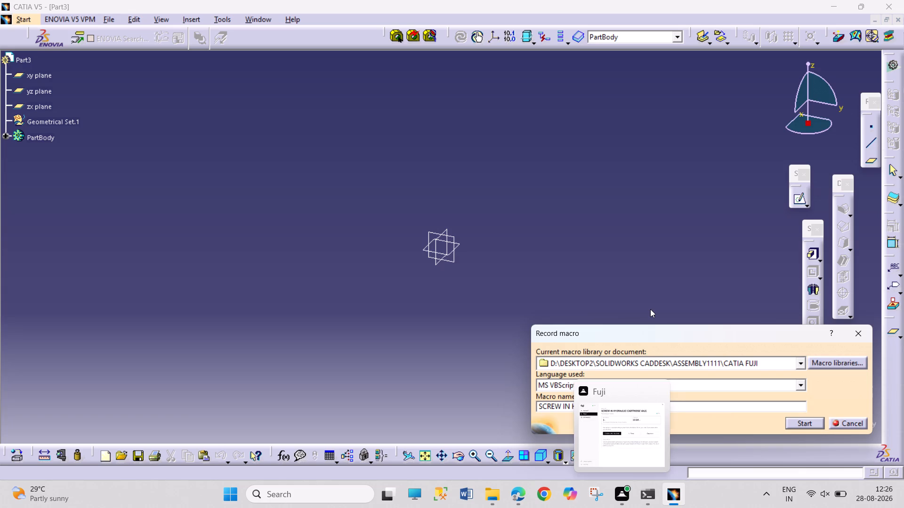
{"action": "type", "text": "CART"}
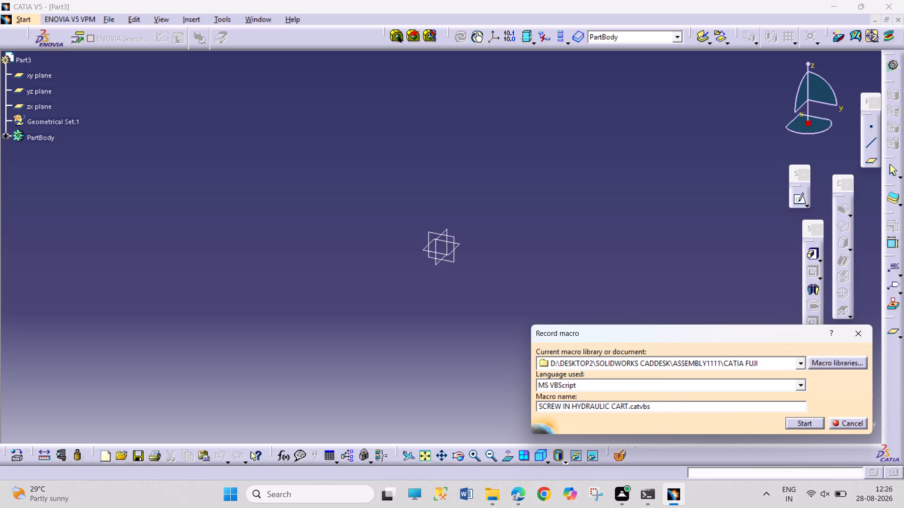
{"action": "type", "text": "RIDGE VALVE JOURNAL"}
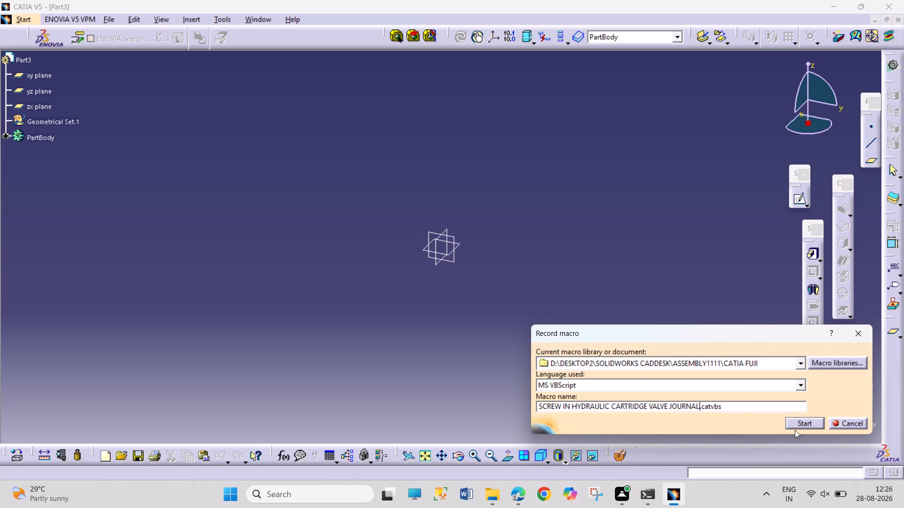
Set the macro language to CATScript and start the macro recording.
{"action": "left_click", "coordinate": [802, 375]}
{"action": "left_click", "coordinate": [802, 383]}
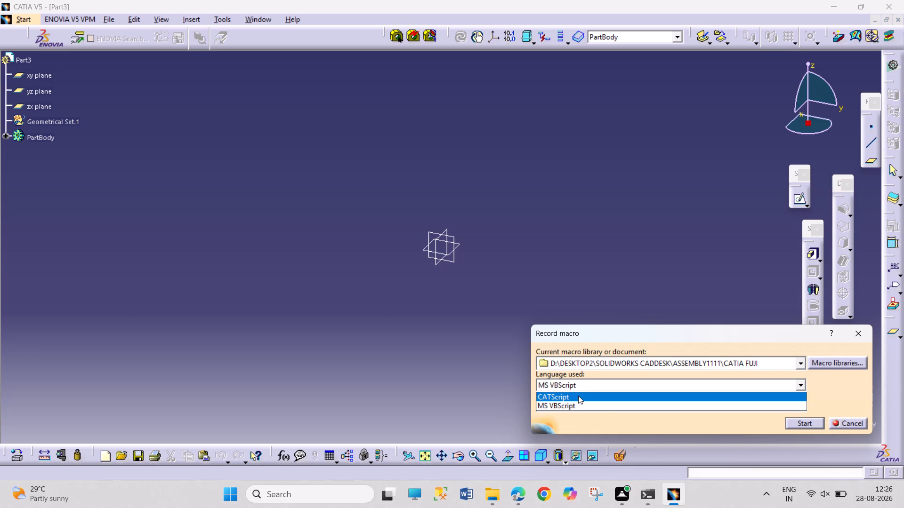
{"action": "left_click", "coordinate": [578, 396]}
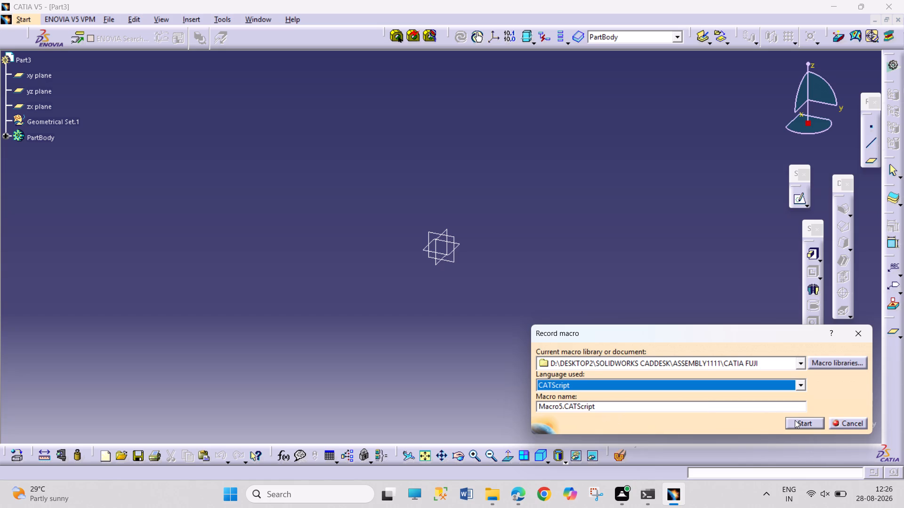
{"action": "left_click", "coordinate": [795, 420]}
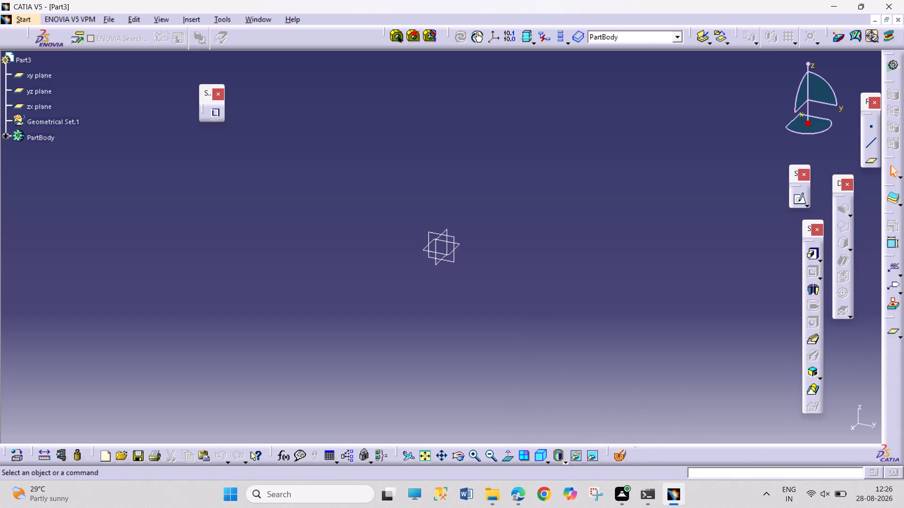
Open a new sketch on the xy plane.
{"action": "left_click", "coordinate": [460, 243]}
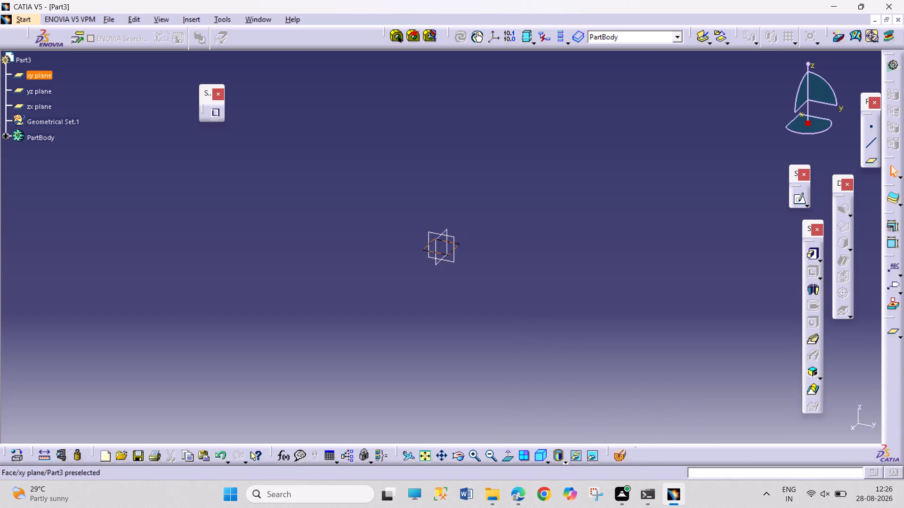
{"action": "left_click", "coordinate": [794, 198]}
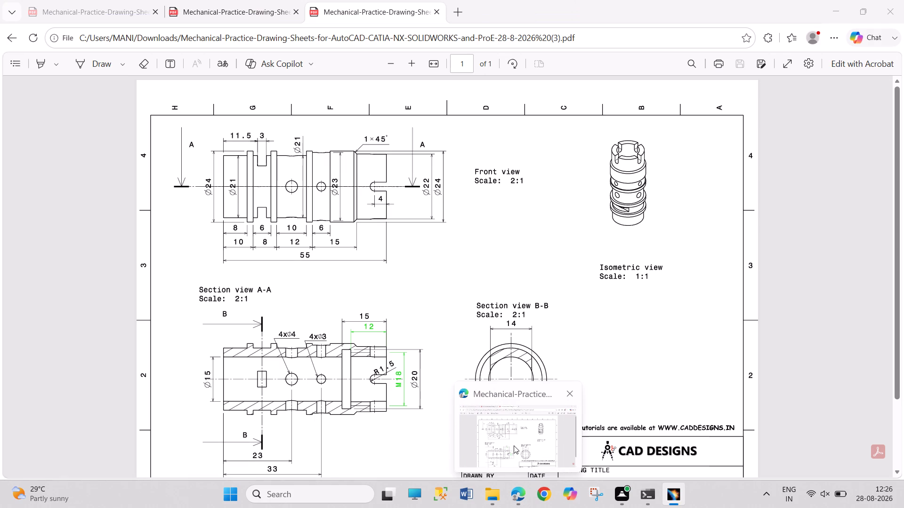
Switch to Microsoft Edge to examine the views and dimensions of the practice drawing, and return to CATIA.
{"action": "left_click", "coordinate": [514, 445]}
{"action": "scroll", "coordinate": [521, 377], "scroll_direction": "down", "scroll_amount": 1}
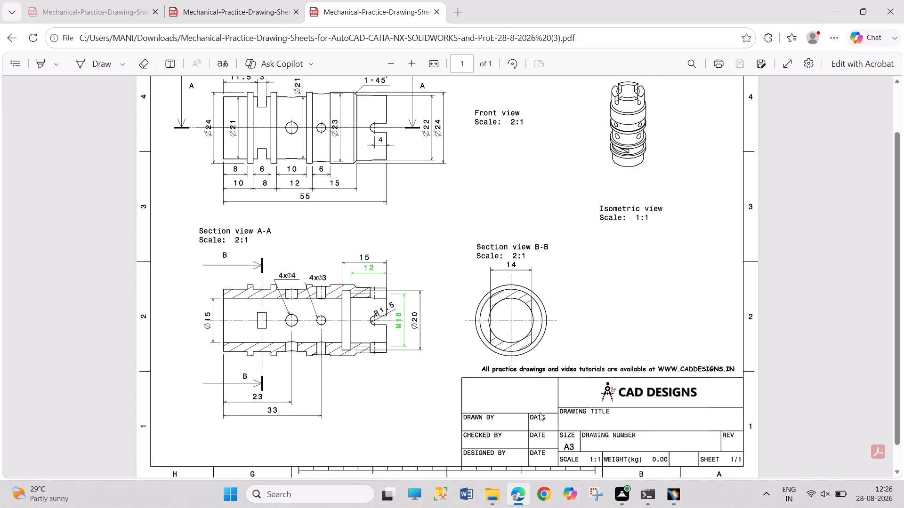
{"action": "left_click", "coordinate": [672, 494]}
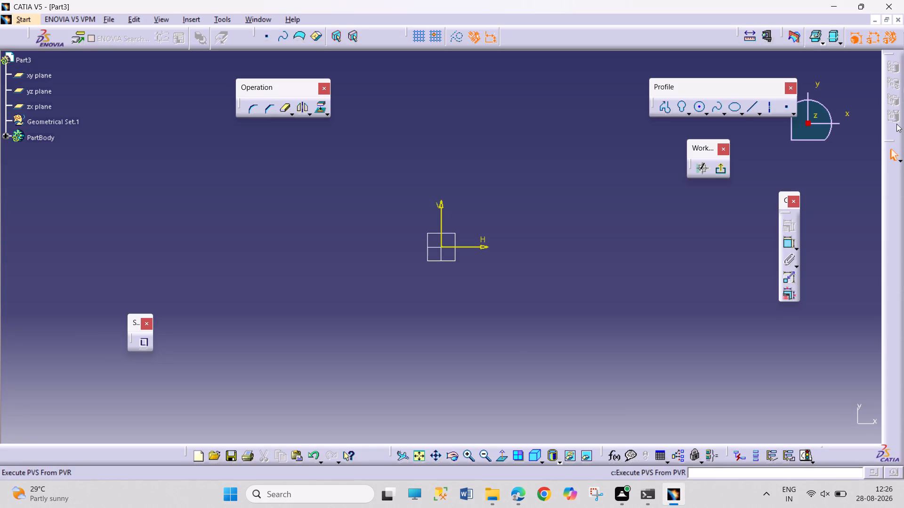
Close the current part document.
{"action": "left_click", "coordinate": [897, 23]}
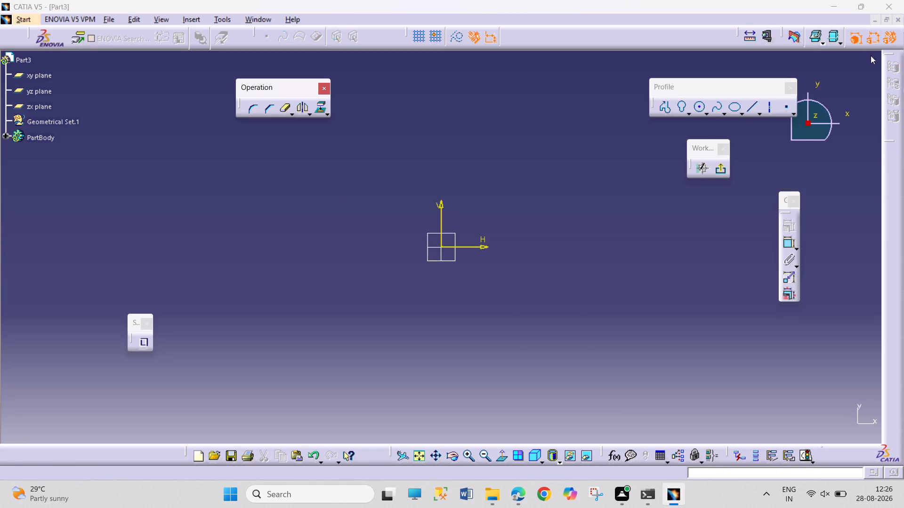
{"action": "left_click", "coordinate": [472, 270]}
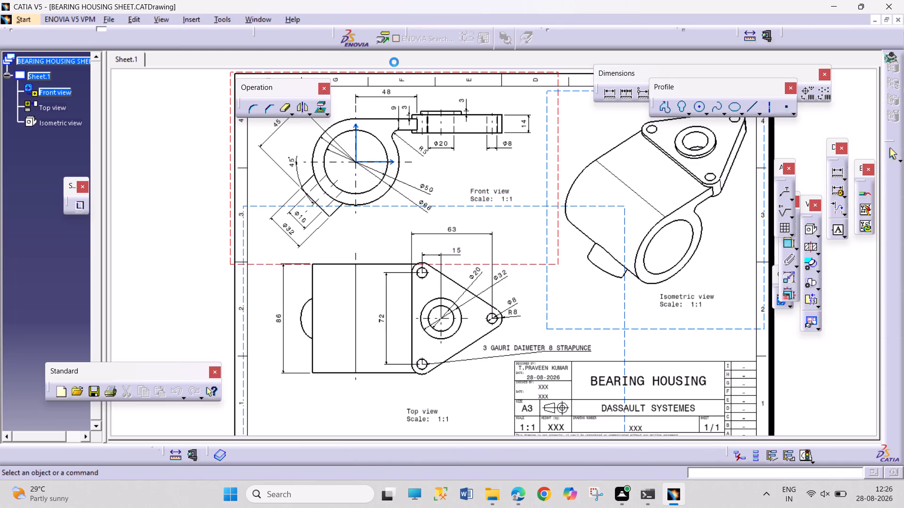
Create a new Part document.
{"action": "key", "text": "ctrl+n"}
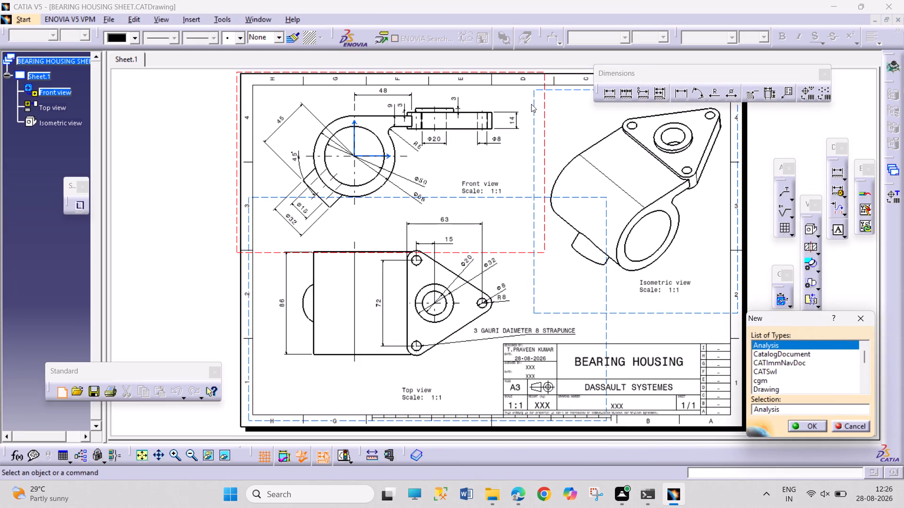
{"action": "scroll", "coordinate": [763, 375], "scroll_direction": "down", "scroll_amount": 5}
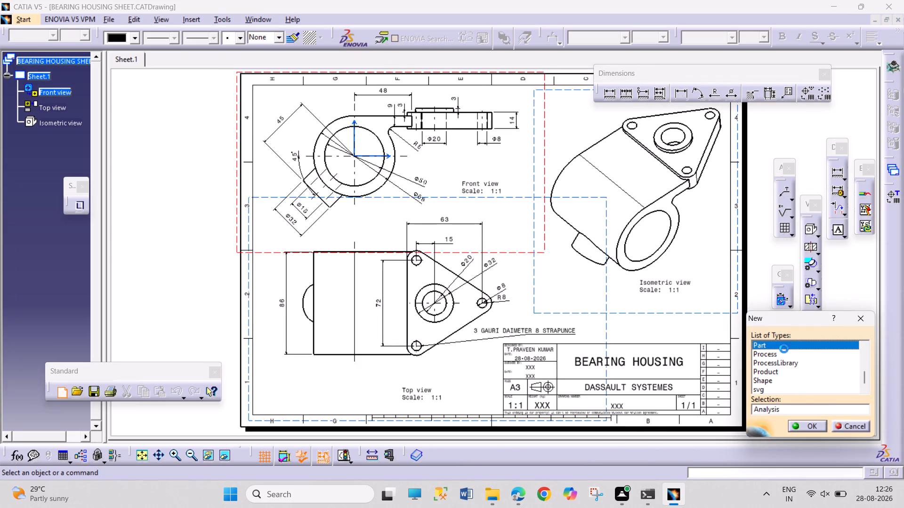
{"action": "left_click", "coordinate": [784, 349]}
{"action": "left_click", "coordinate": [800, 423]}
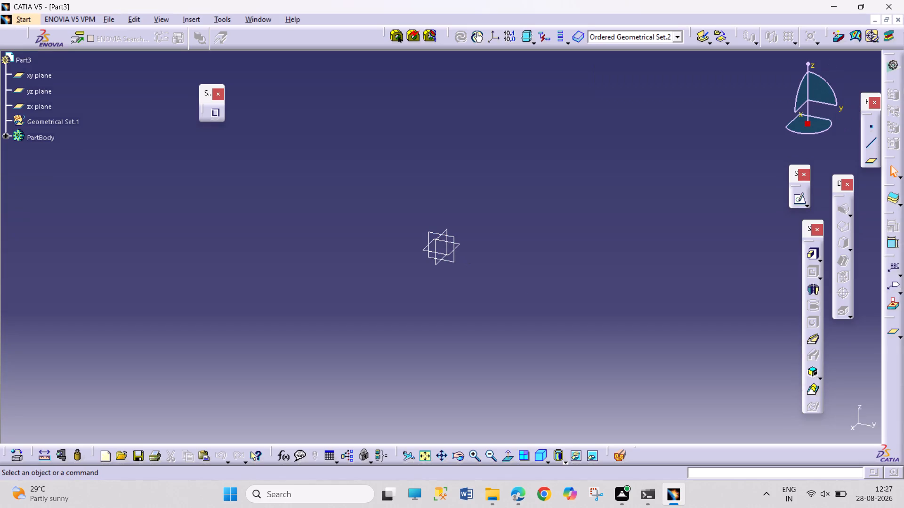
Open a new sketch on the zx plane.
{"action": "left_click", "coordinate": [436, 249]}
{"action": "left_click", "coordinate": [797, 198]}
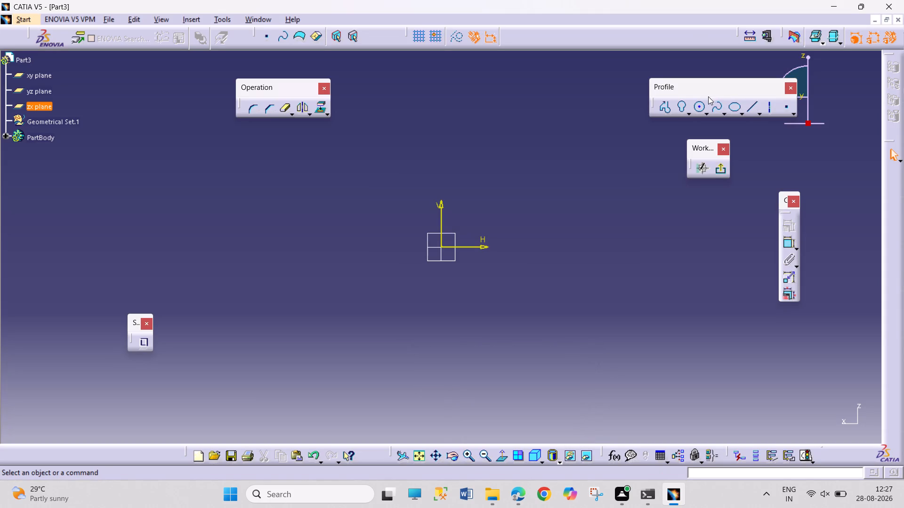
Start a profile at the origin, rising about 45 mm, with a raised collar about 55 mm high from H 22 mm, continuing to H 47 mm.
{"action": "left_click", "coordinate": [667, 105]}
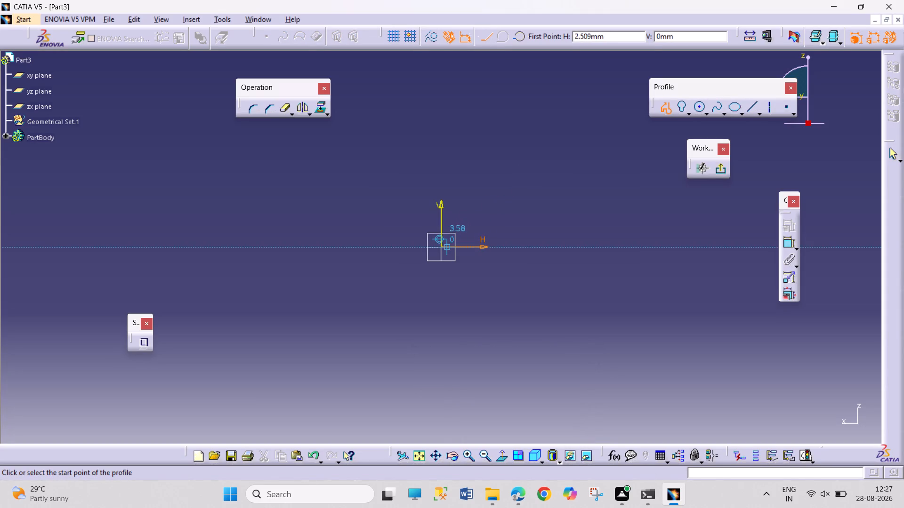
{"action": "left_click", "coordinate": [442, 246]}
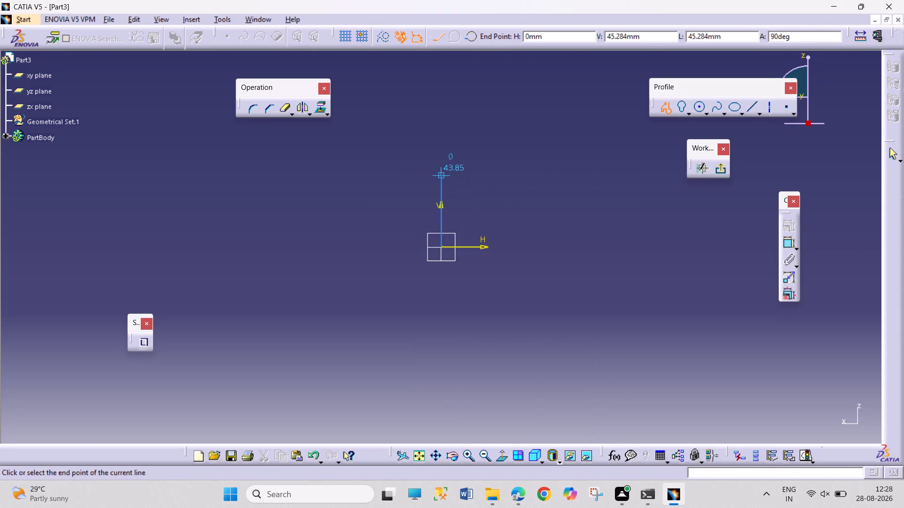
{"action": "left_click", "coordinate": [442, 173]}
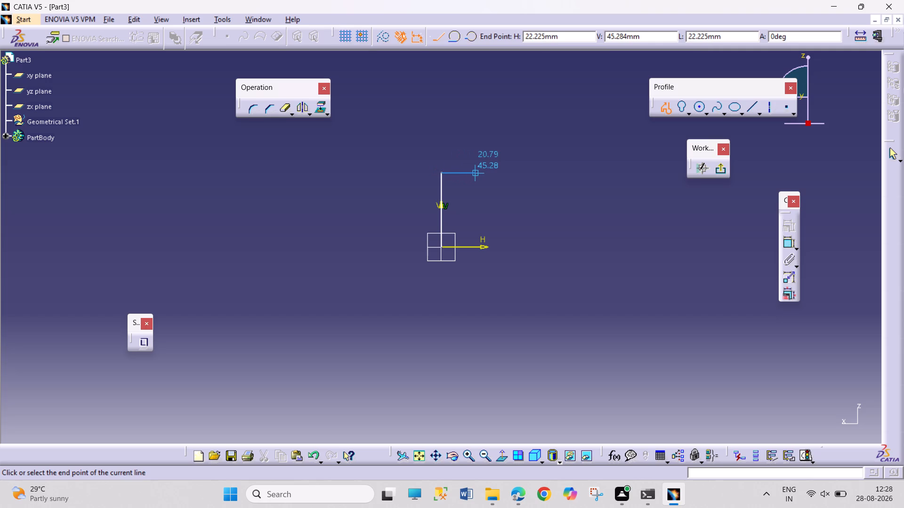
{"action": "left_click", "coordinate": [477, 172]}
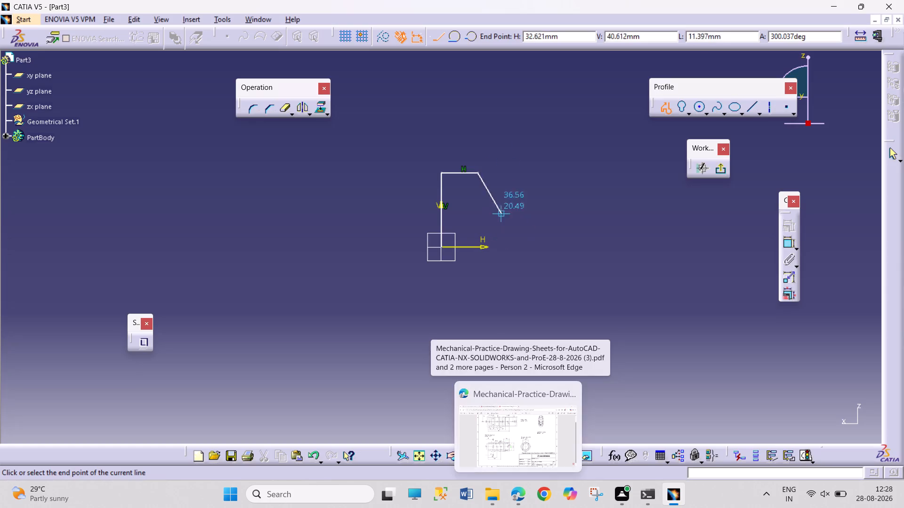
{"action": "left_click", "coordinate": [477, 157]}
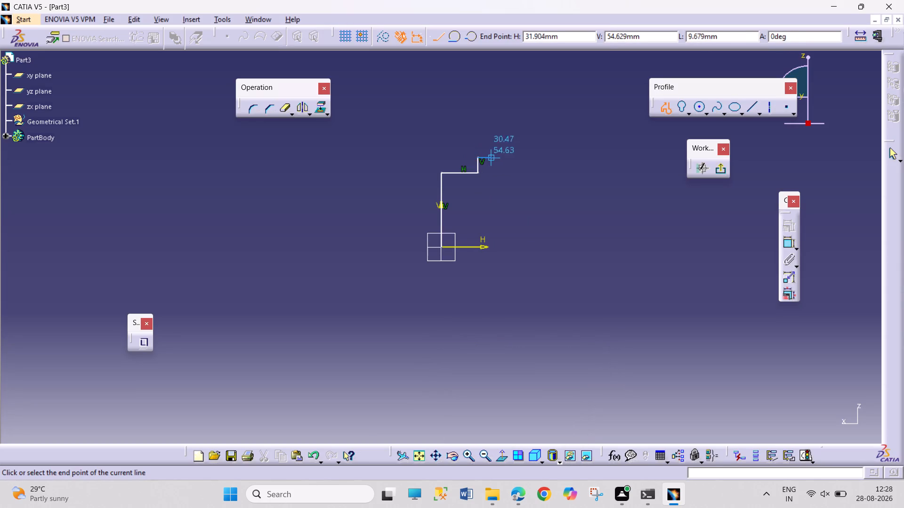
{"action": "left_click", "coordinate": [500, 159]}
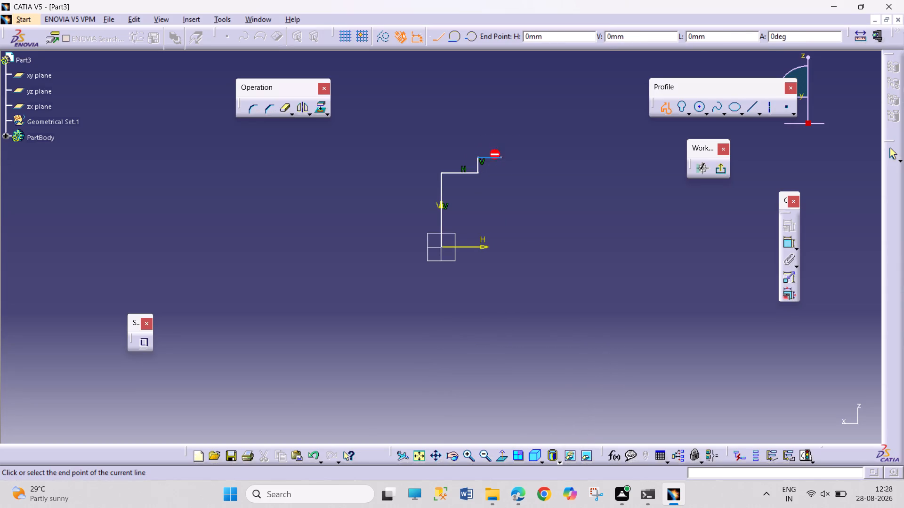
{"action": "left_click", "coordinate": [499, 173]}
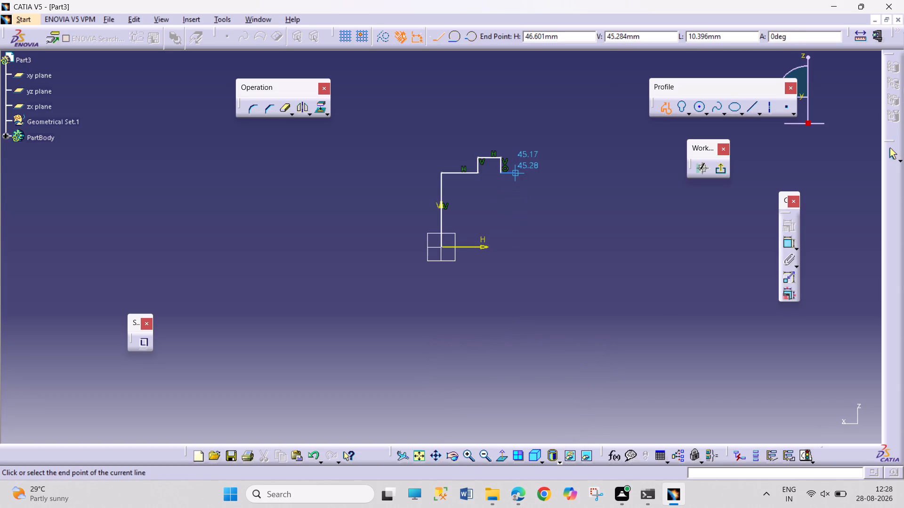
{"action": "left_click", "coordinate": [519, 172]}
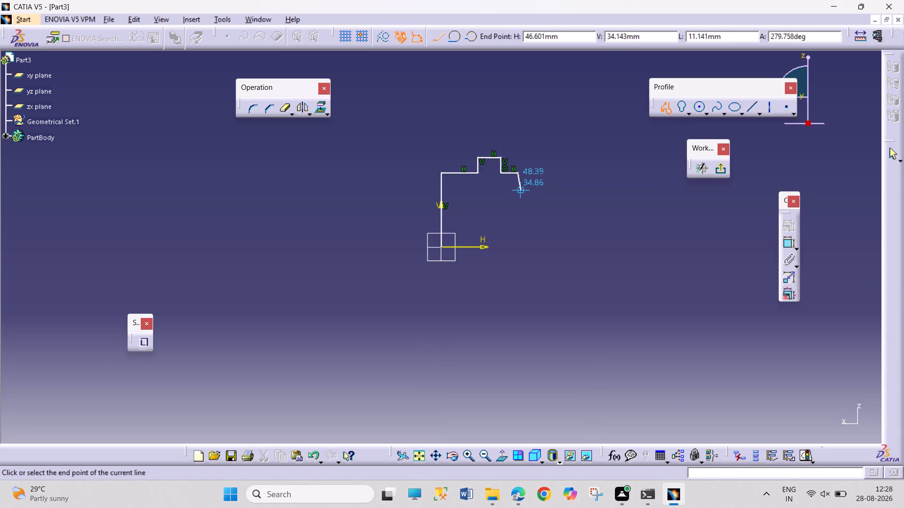
Continue the profile with a groove down to about V 34 mm and a collar up to about V 59 mm, ending at about H 75 mm.
{"action": "left_click", "coordinate": [517, 190]}
{"action": "left_click", "coordinate": [535, 190]}
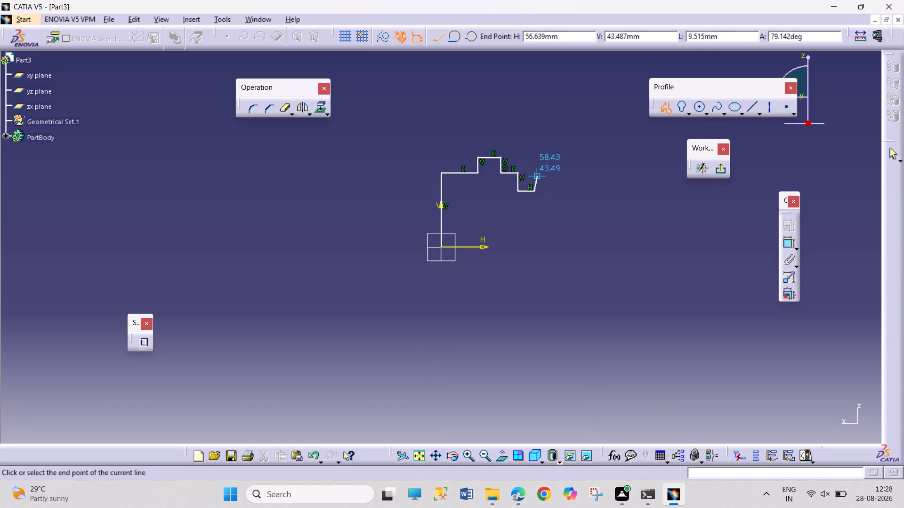
{"action": "left_click", "coordinate": [536, 173]}
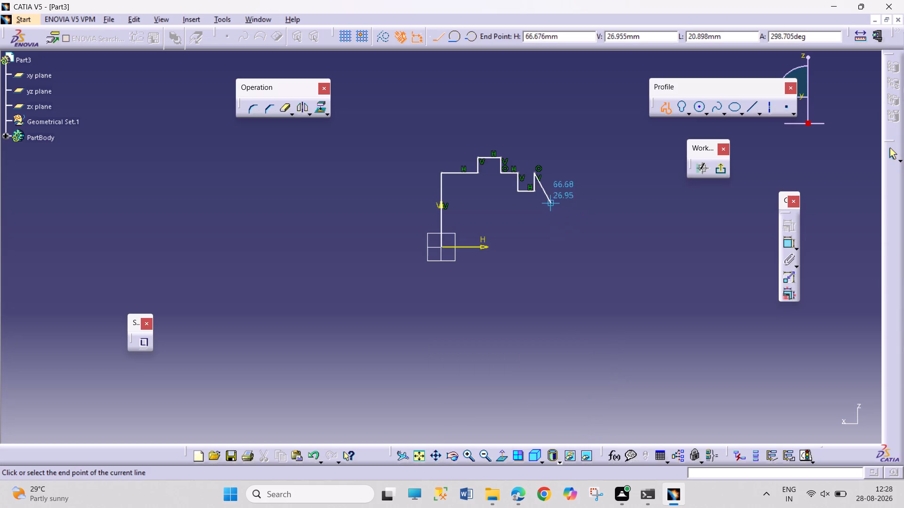
{"action": "left_click", "coordinate": [547, 175]}
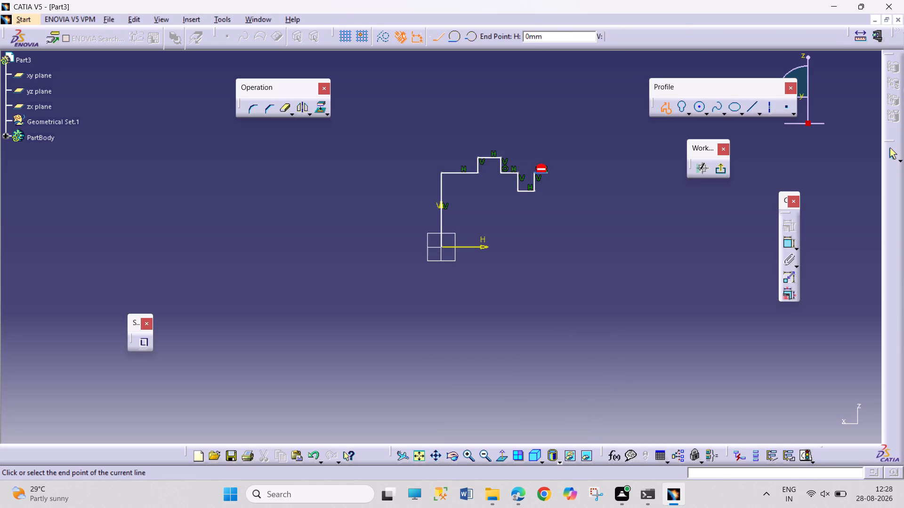
{"action": "left_click", "coordinate": [548, 151]}
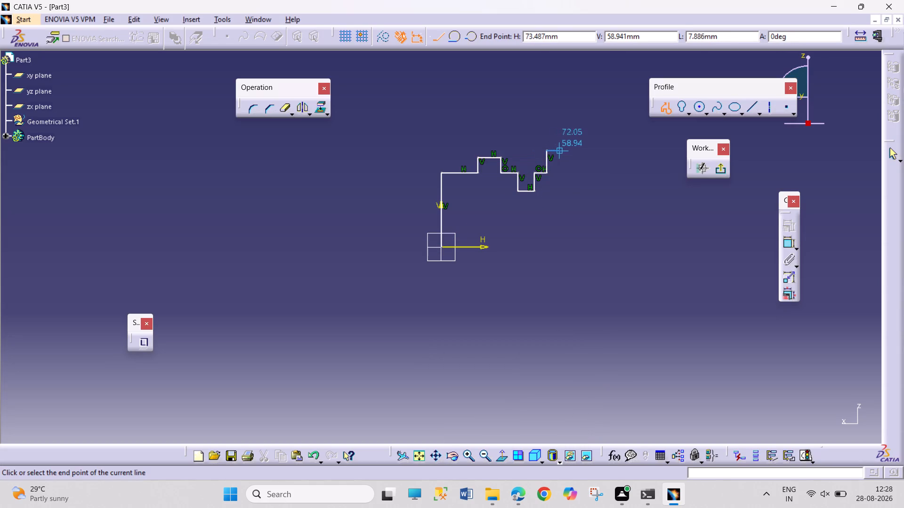
{"action": "left_click", "coordinate": [566, 150]}
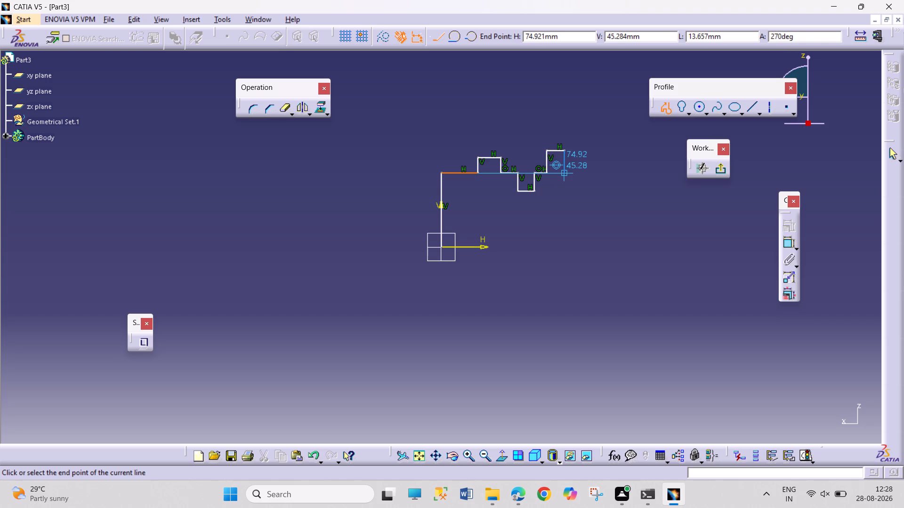
{"action": "left_click", "coordinate": [565, 173]}
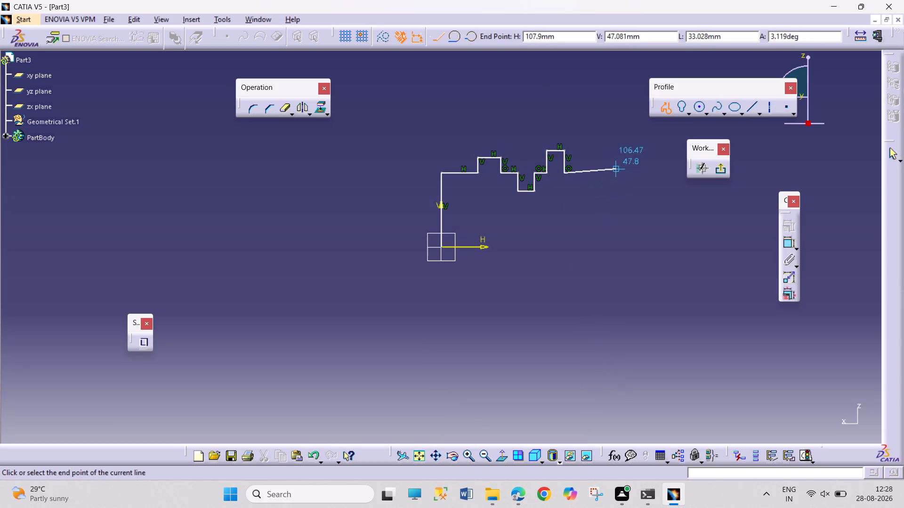
Extend the profile to about H 114 mm and add a small collar about 9 mm wide, dropping back to about V 49 mm.
{"action": "left_click", "coordinate": [628, 173]}
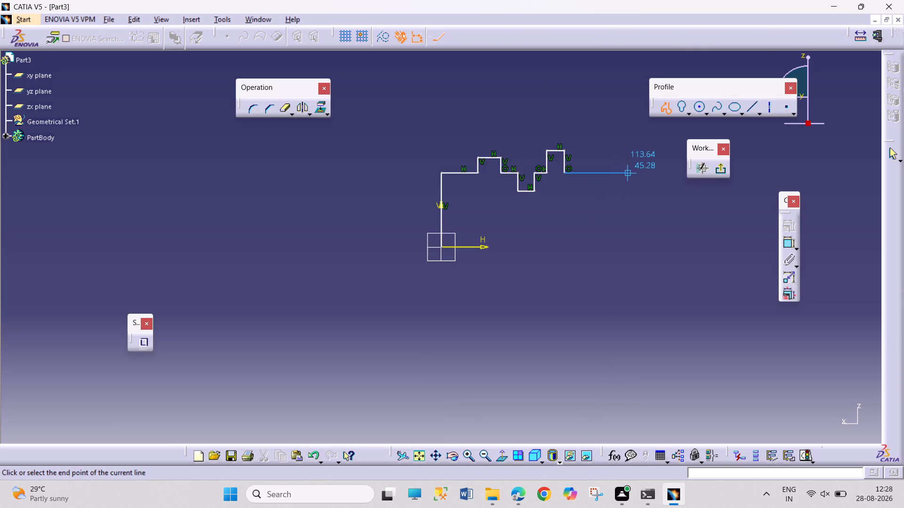
{"action": "left_click", "coordinate": [438, 454]}
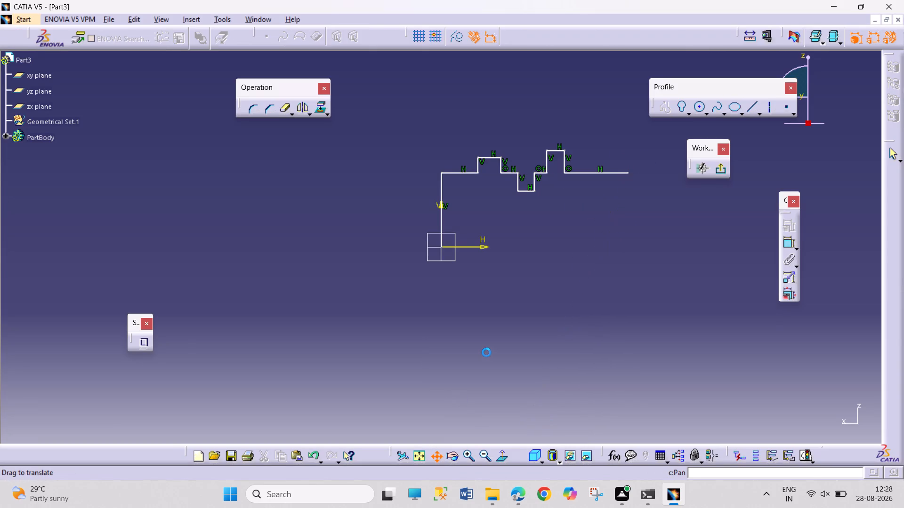
{"action": "left_click_drag", "start_coordinate": [486, 352], "coordinate": [327, 382]}
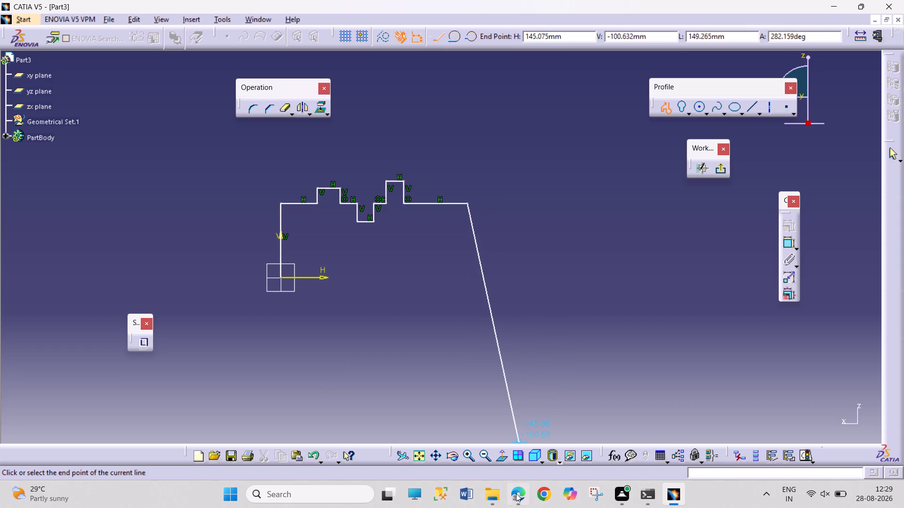
{"action": "left_click", "coordinate": [467, 193]}
{"action": "left_click", "coordinate": [482, 193]}
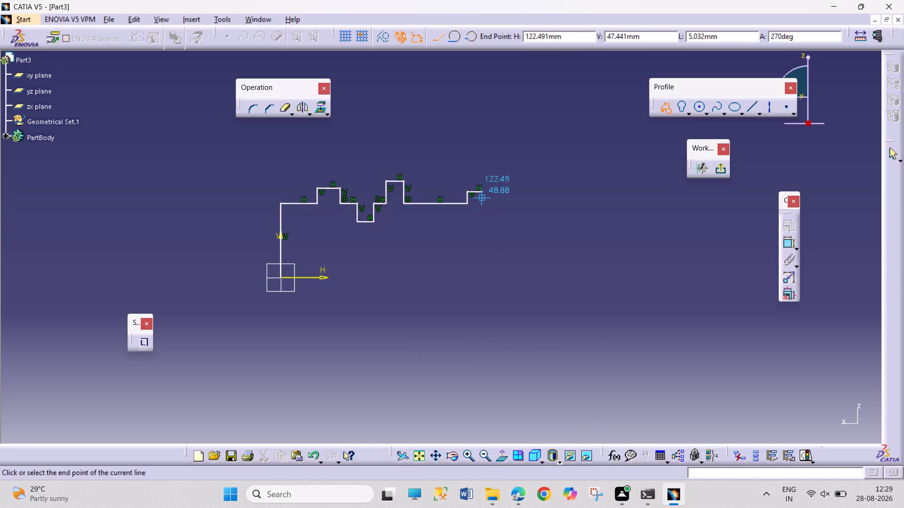
{"action": "left_click", "coordinate": [483, 202]}
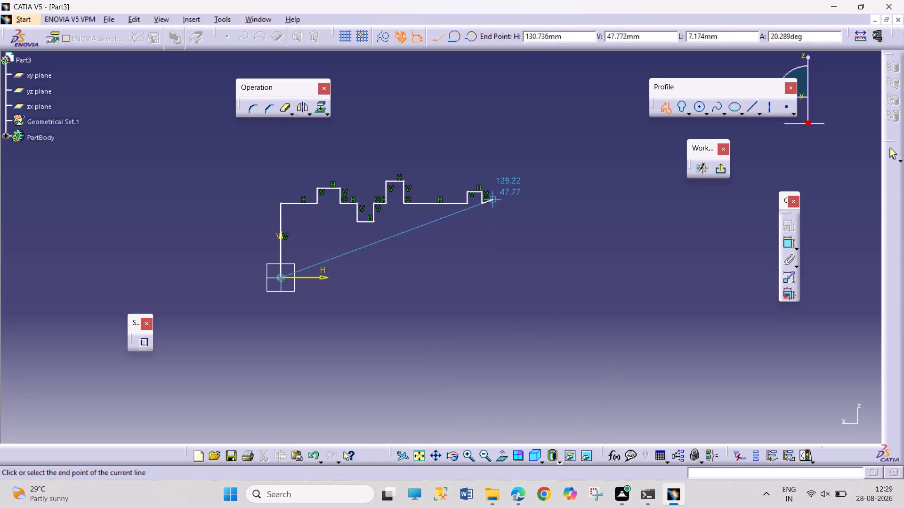
{"action": "left_click", "coordinate": [316, 457]}
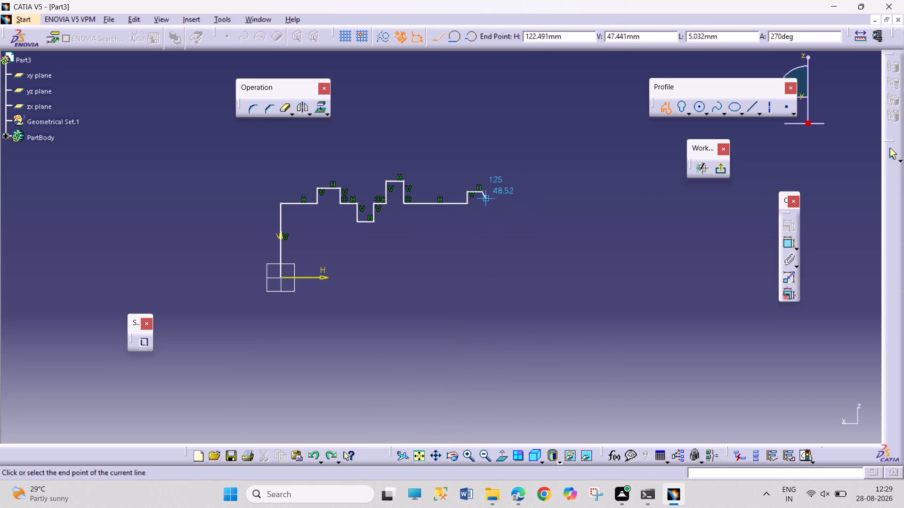
{"action": "left_click", "coordinate": [481, 198]}
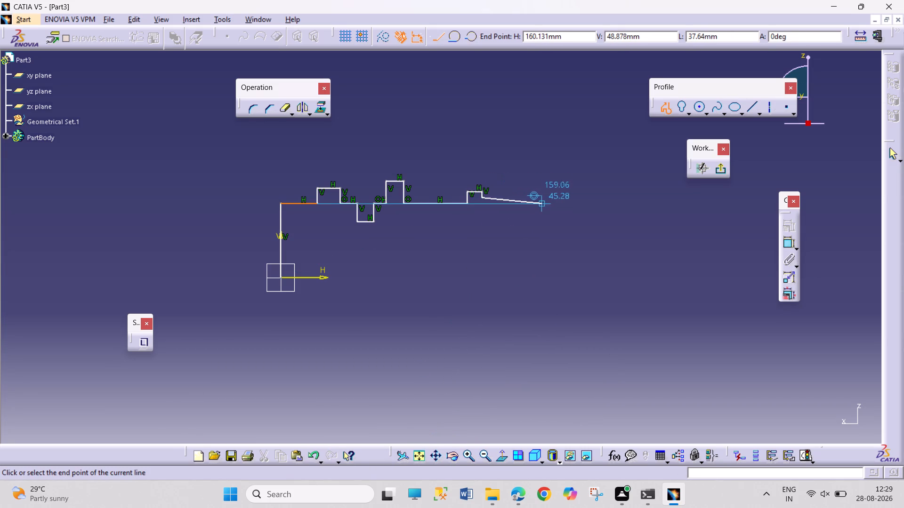
Continue the profile at about V 49 mm to H 227 mm, with a collar about 55 mm high between H 166 and 183 mm.
{"action": "left_click", "coordinate": [553, 197]}
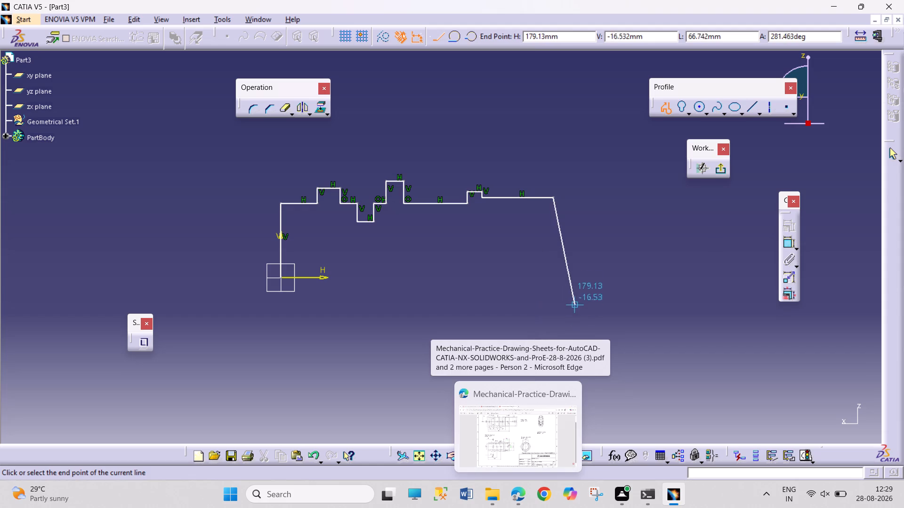
{"action": "left_click", "coordinate": [552, 188]}
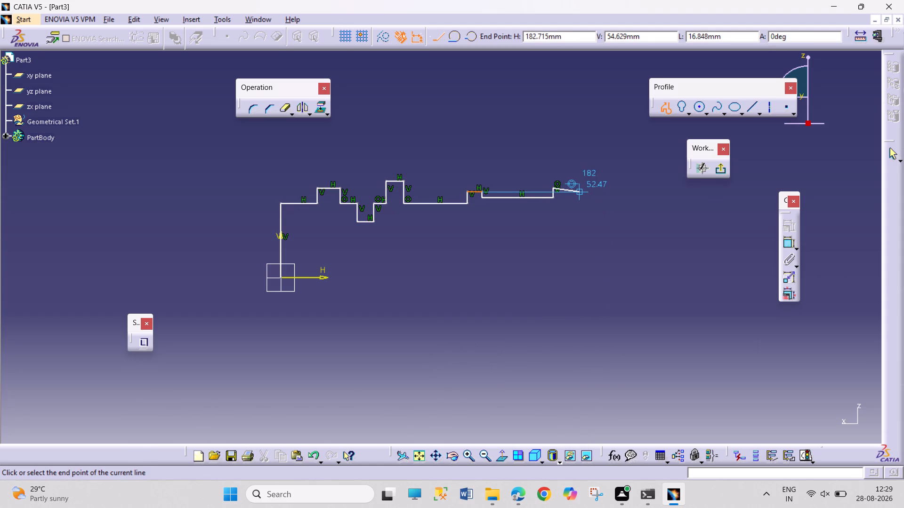
{"action": "left_click", "coordinate": [581, 189]}
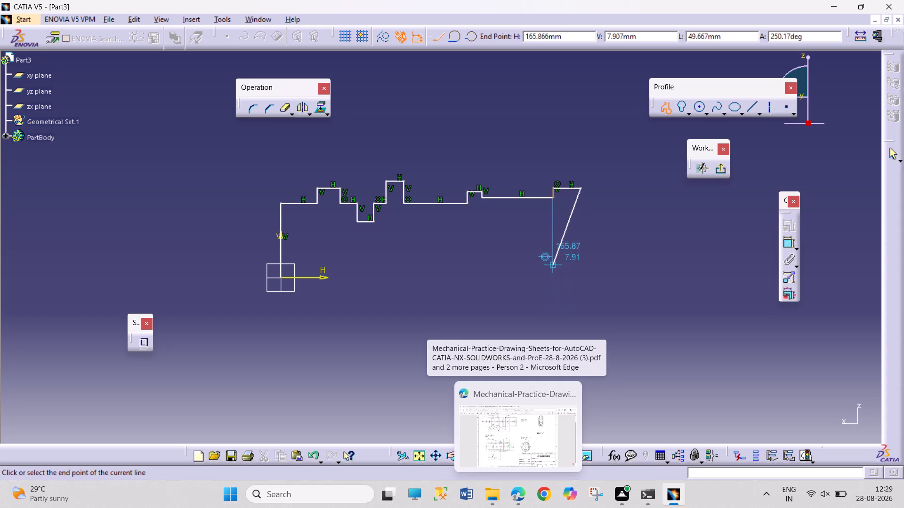
{"action": "left_click", "coordinate": [579, 197]}
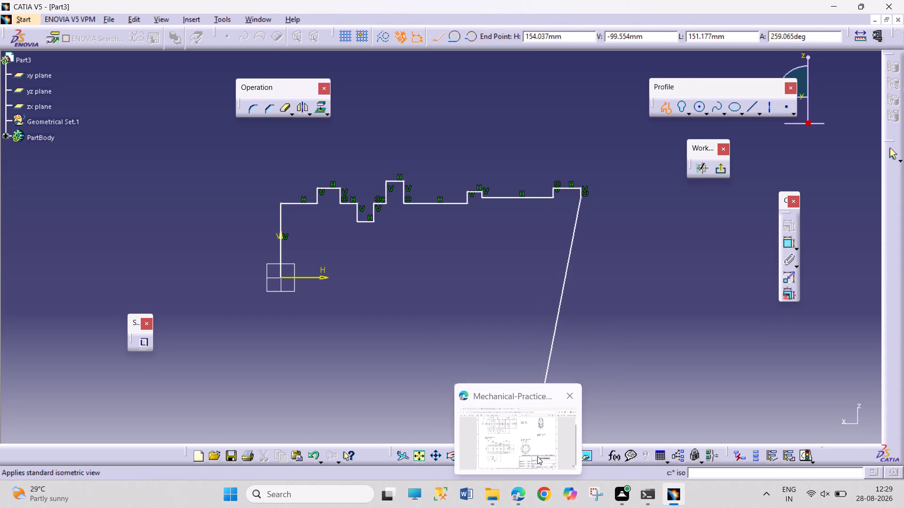
{"action": "left_click", "coordinate": [654, 199]}
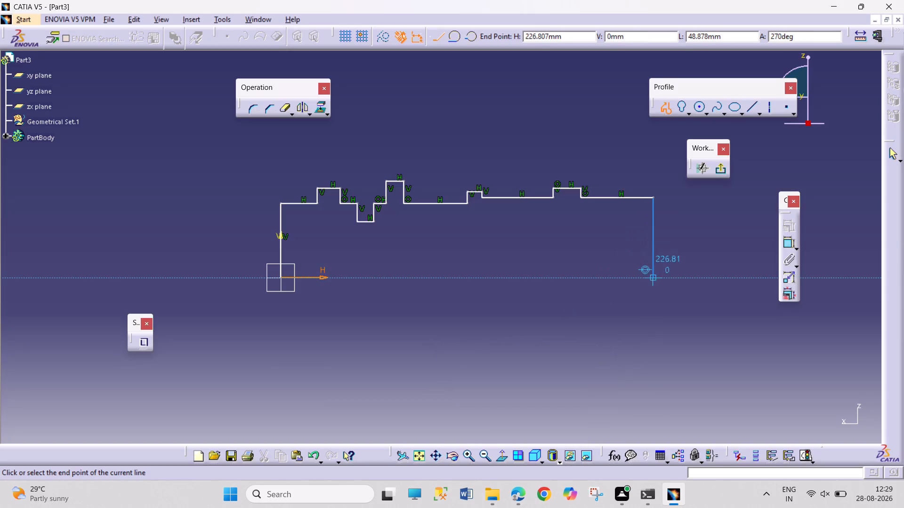
Bring the profile down to the H axis, run its base line back beside the origin, and end the profile.
{"action": "left_click", "coordinate": [655, 277]}
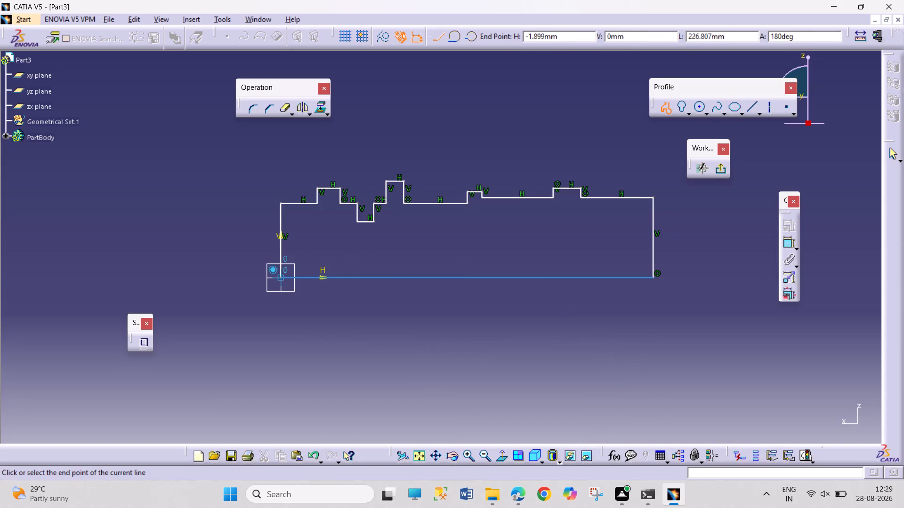
{"action": "left_click", "coordinate": [278, 277]}
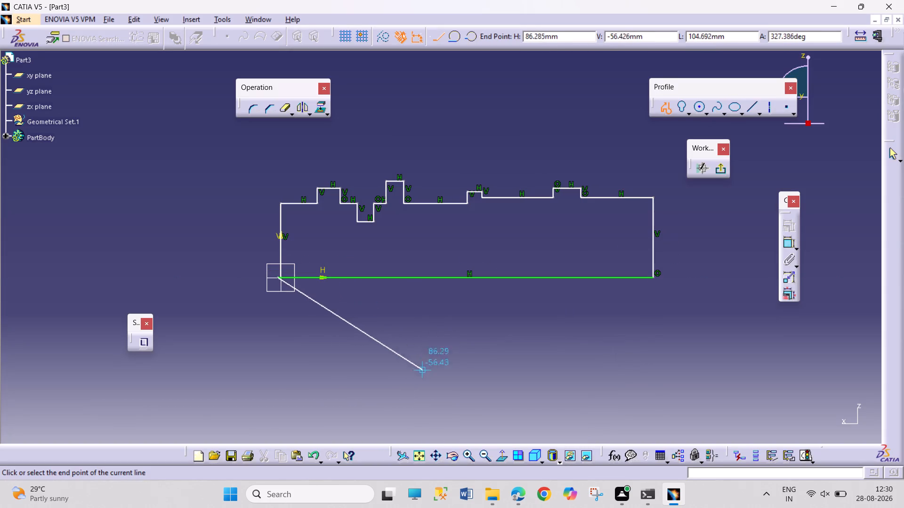
{"action": "key", "text": "Escape"}
{"action": "key", "text": "Escape"}
{"action": "key", "text": "Escape"}
{"action": "key", "text": "Escape"}
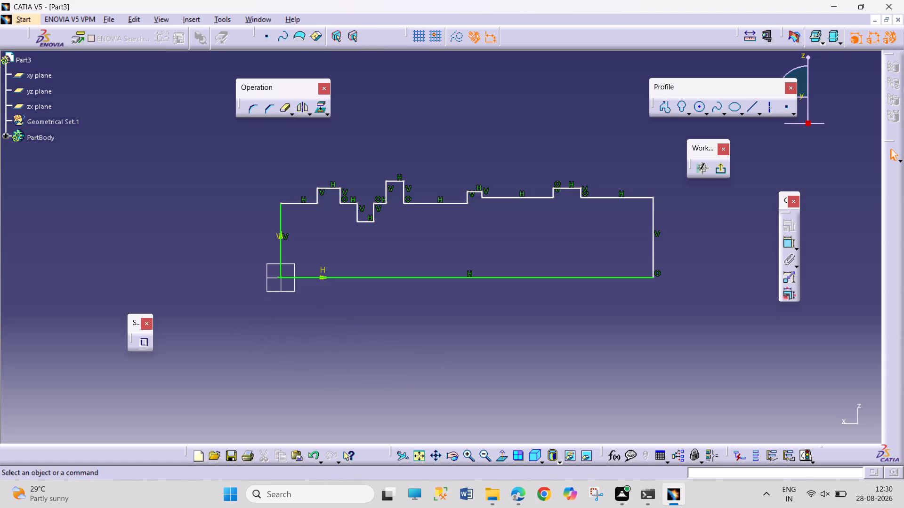
Constrain the free end of the profile's base line to be coincident with the sketch origin.
{"action": "left_click", "coordinate": [282, 277]}
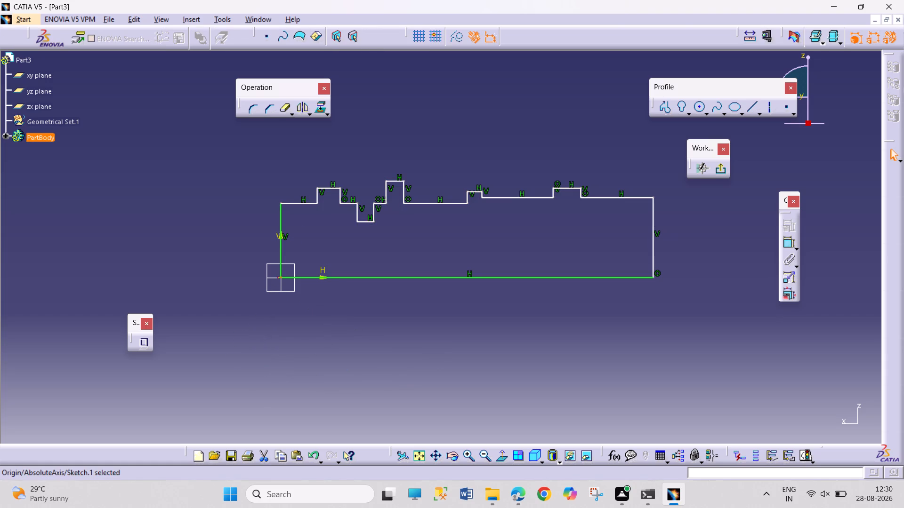
{"action": "left_click", "coordinate": [277, 278], "text": "ctrl"}
{"action": "left_click", "coordinate": [789, 224]}
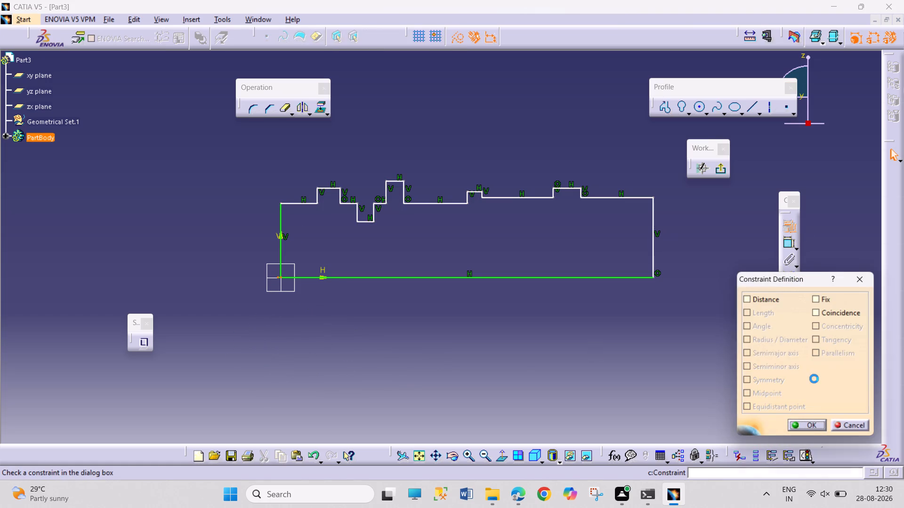
{"action": "left_click", "coordinate": [819, 315]}
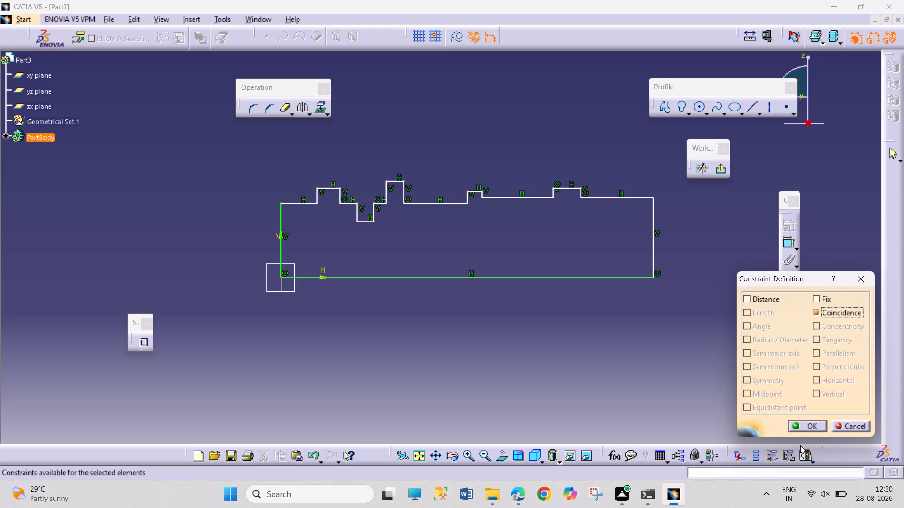
{"action": "left_click", "coordinate": [801, 427]}
{"action": "left_click", "coordinate": [623, 417]}
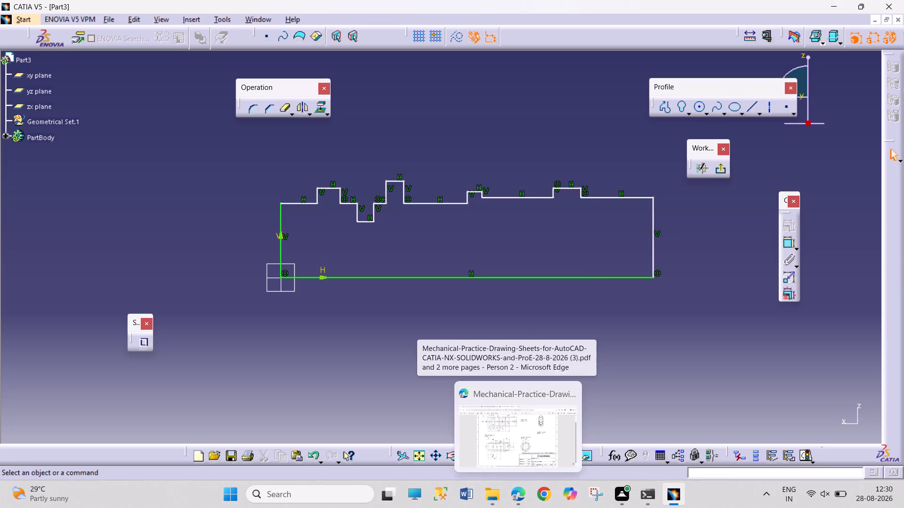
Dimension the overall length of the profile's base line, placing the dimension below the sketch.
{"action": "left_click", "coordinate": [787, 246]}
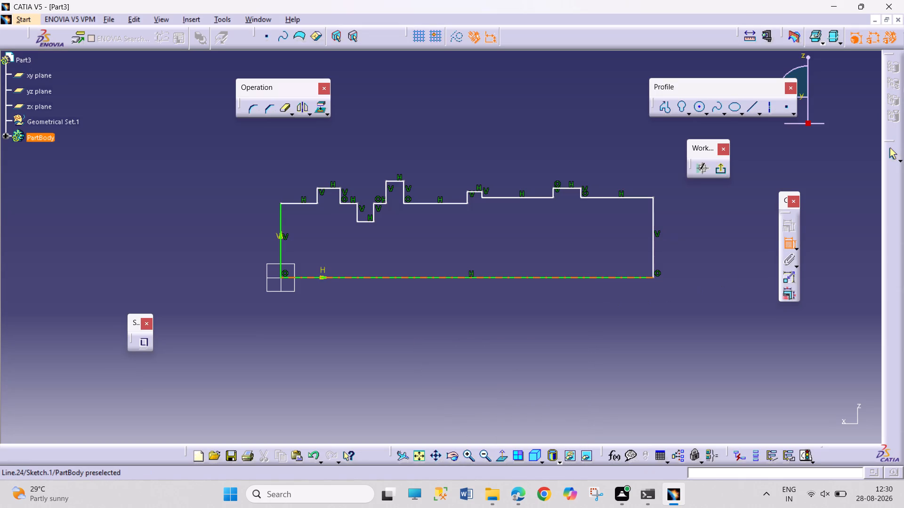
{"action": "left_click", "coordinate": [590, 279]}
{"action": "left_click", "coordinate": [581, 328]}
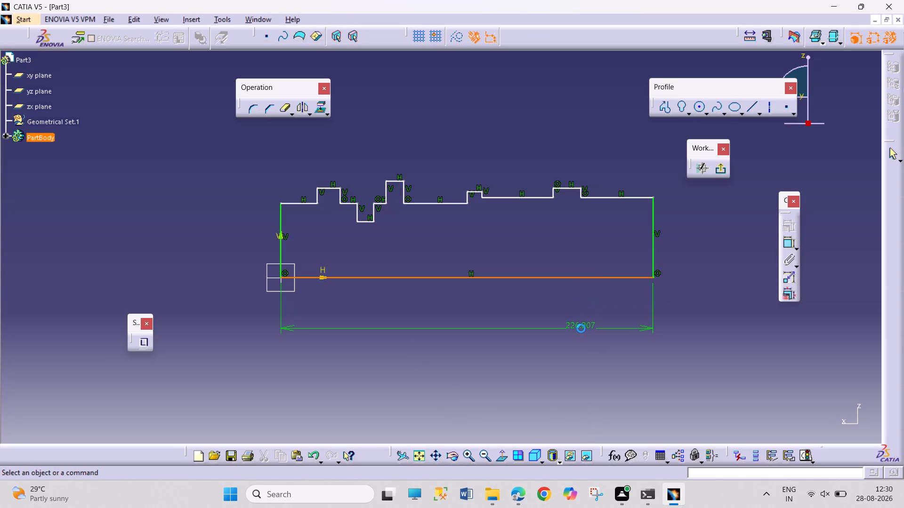
Reshape the third collar of the profile by moving both its vertical edges toward the origin and raising its top edge.
{"action": "left_click_drag", "start_coordinate": [468, 199], "coordinate": [466, 199]}
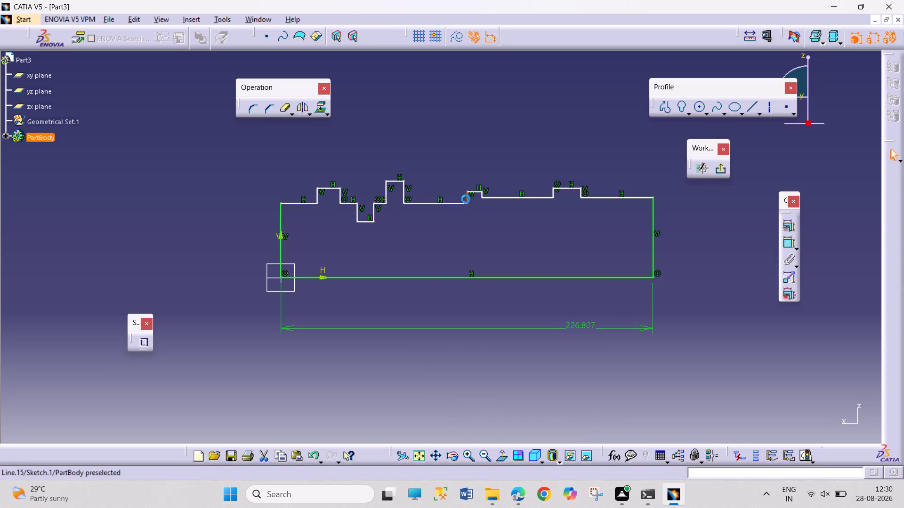
{"action": "left_click_drag", "start_coordinate": [466, 199], "coordinate": [432, 201]}
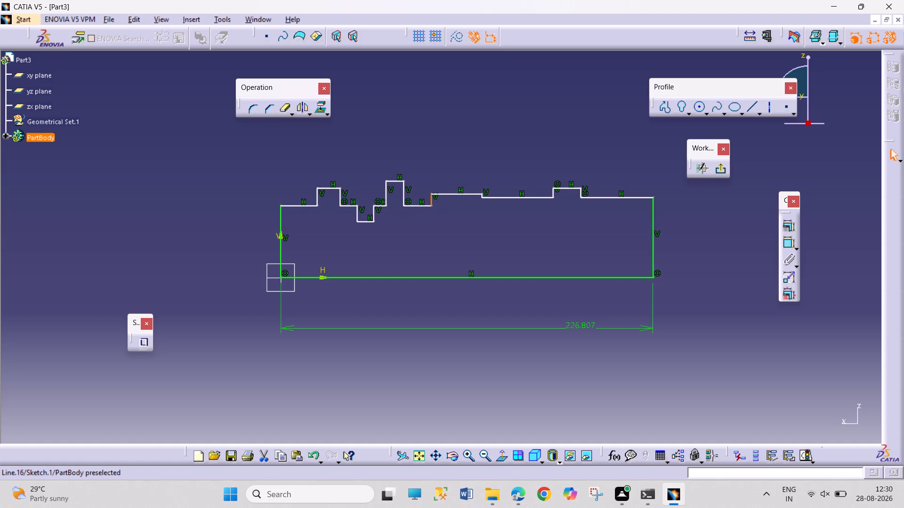
{"action": "left_click_drag", "start_coordinate": [472, 195], "coordinate": [472, 180]}
{"action": "left_click_drag", "start_coordinate": [481, 191], "coordinate": [477, 191]}
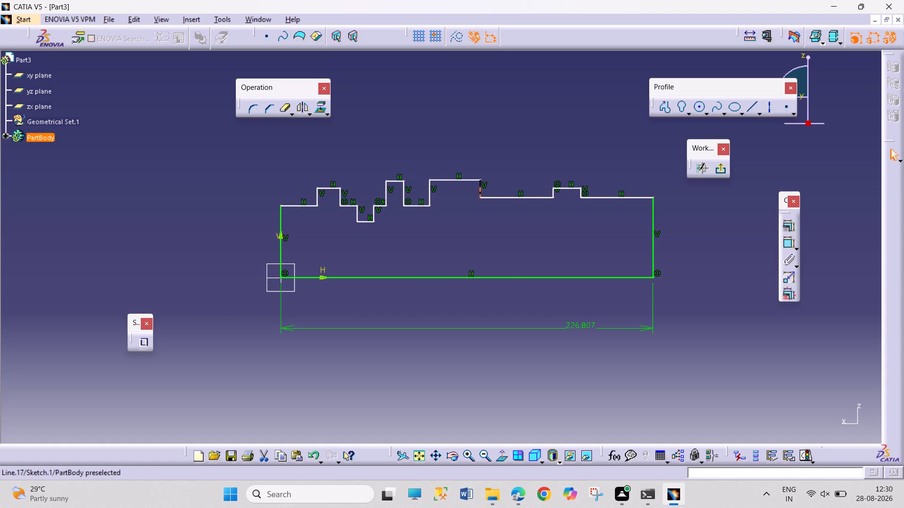
{"action": "left_click_drag", "start_coordinate": [477, 191], "coordinate": [458, 192]}
{"action": "left_click", "coordinate": [458, 192]}
Move both vertical edges of the last collar toward the origin, closer to the third collar.
{"action": "left_click_drag", "start_coordinate": [552, 194], "coordinate": [546, 192]}
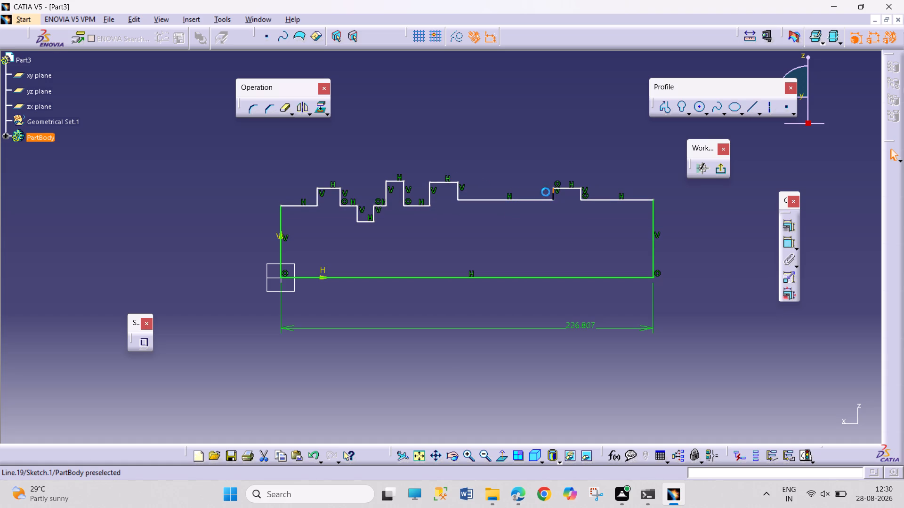
{"action": "left_click_drag", "start_coordinate": [546, 192], "coordinate": [484, 192]}
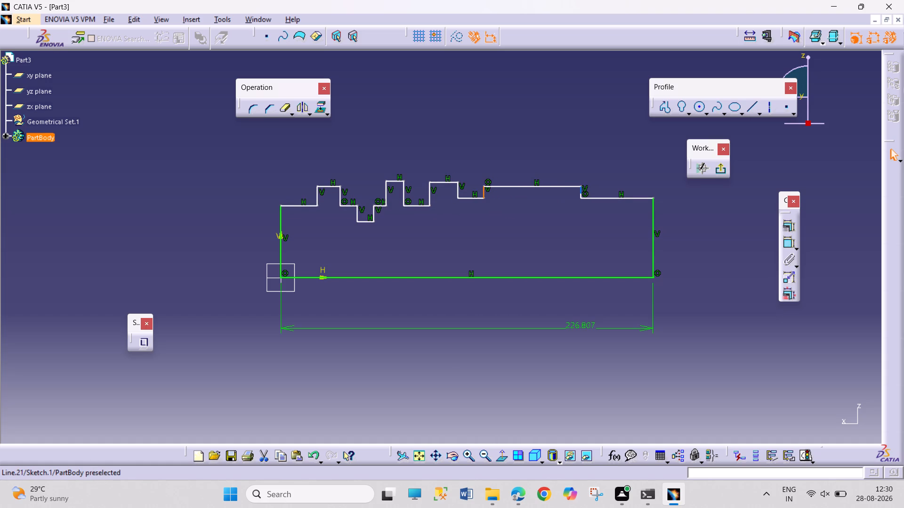
{"action": "left_click_drag", "start_coordinate": [580, 191], "coordinate": [517, 189]}
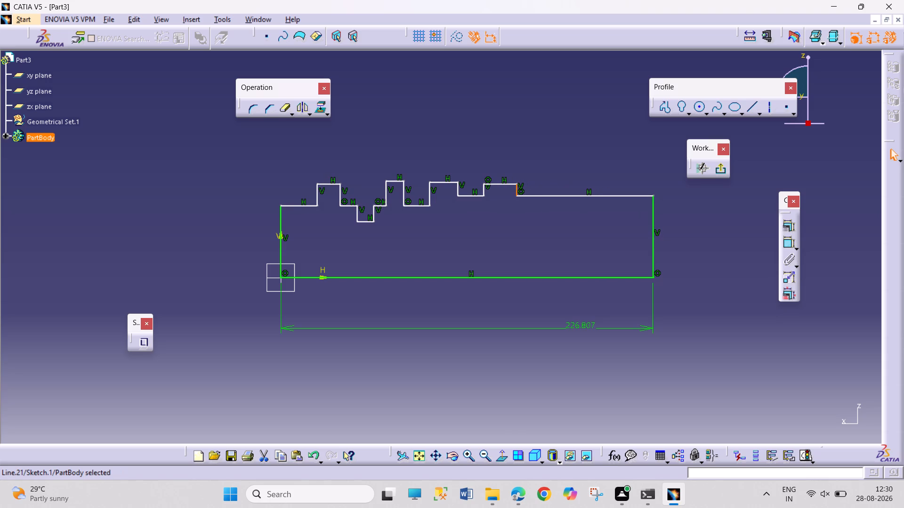
Delete the base line's length dimension and pull the profile's end edge in close to the last collar.
{"action": "left_click_drag", "start_coordinate": [651, 242], "coordinate": [630, 241]}
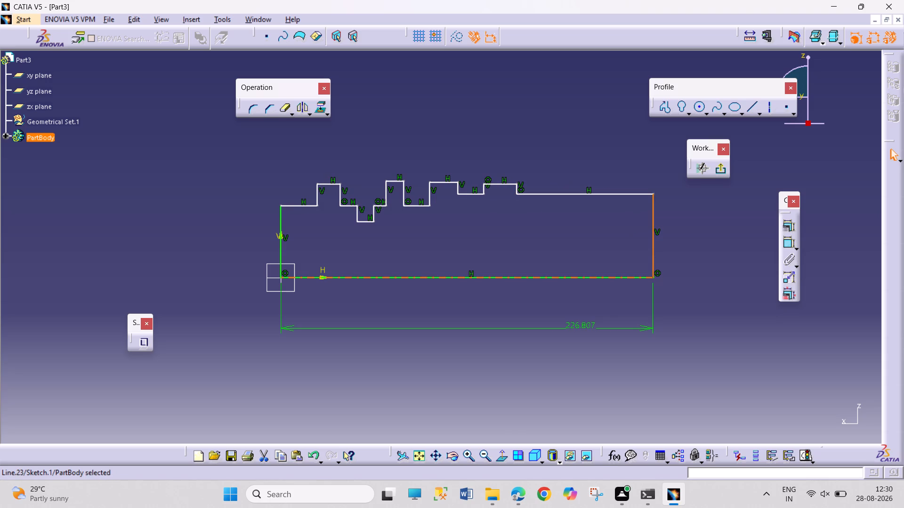
{"action": "right_click", "coordinate": [574, 320]}
{"action": "left_click", "coordinate": [612, 286]}
{"action": "left_click_drag", "start_coordinate": [653, 238], "coordinate": [538, 238]}
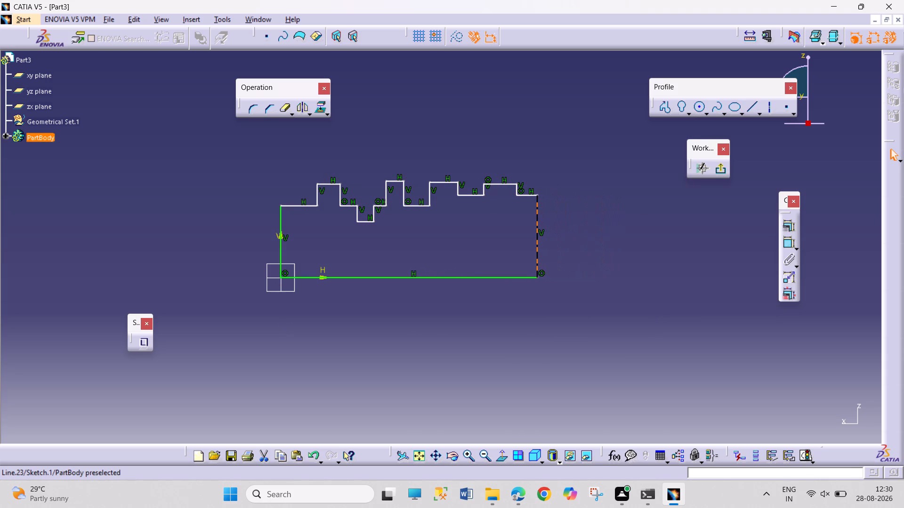
Move the vertical edges of the first collar, the groove and the second collar toward the origin.
{"action": "left_click_drag", "start_coordinate": [317, 198], "coordinate": [301, 199]}
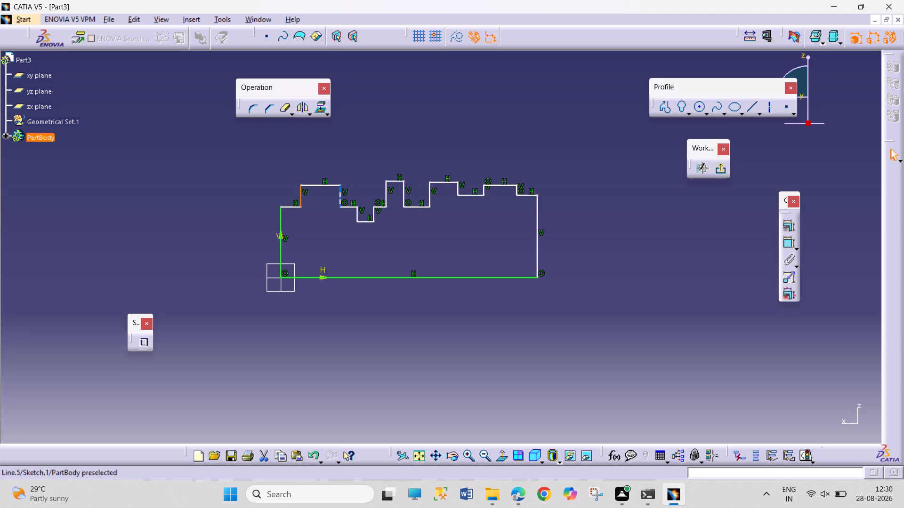
{"action": "left_click_drag", "start_coordinate": [339, 200], "coordinate": [320, 199]}
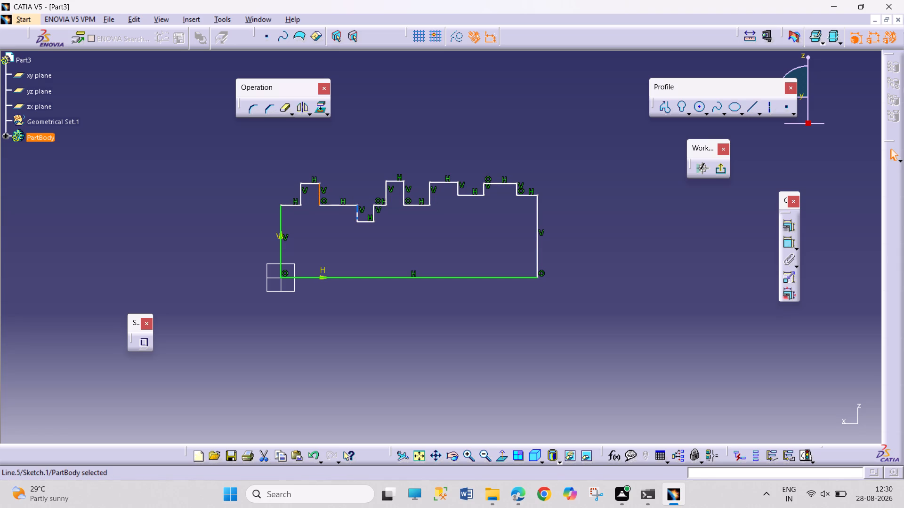
{"action": "left_click_drag", "start_coordinate": [357, 217], "coordinate": [338, 213]}
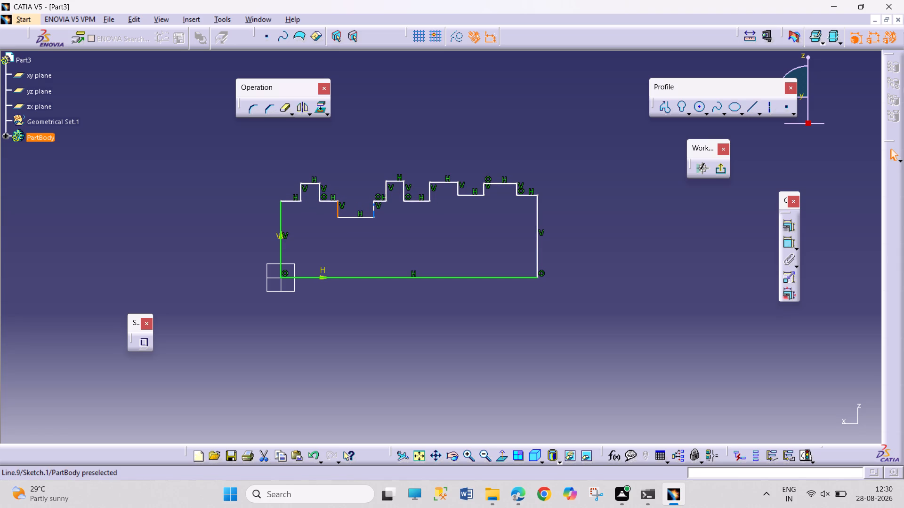
{"action": "left_click_drag", "start_coordinate": [373, 211], "coordinate": [359, 208]}
{"action": "left_click_drag", "start_coordinate": [385, 192], "coordinate": [371, 190]}
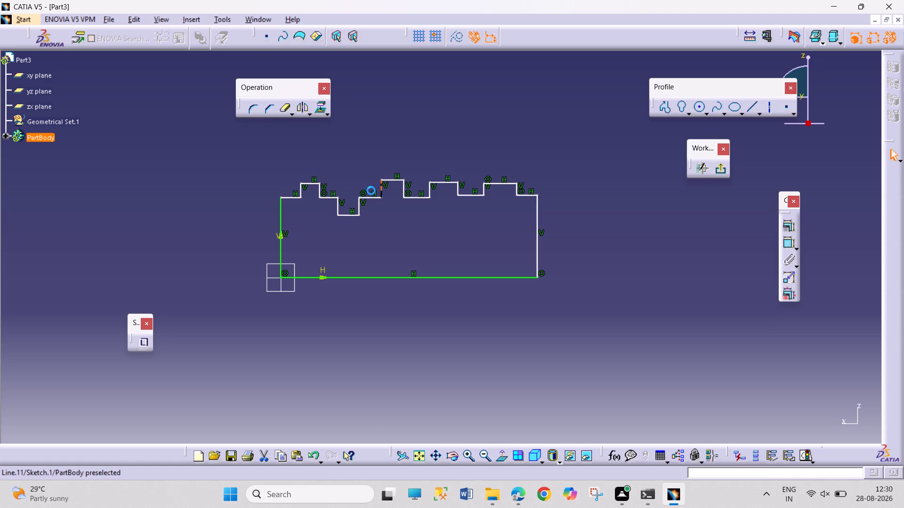
{"action": "left_click_drag", "start_coordinate": [371, 190], "coordinate": [371, 193]}
{"action": "left_click_drag", "start_coordinate": [401, 194], "coordinate": [387, 193]}
{"action": "left_click_drag", "start_coordinate": [404, 192], "coordinate": [392, 190]}
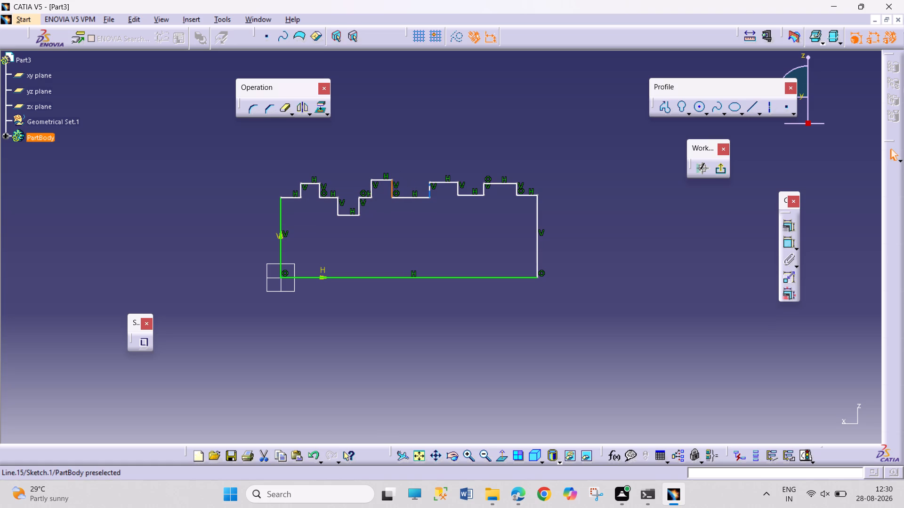
Move the third and last collars and the end edge toward the origin, shortening the profile to about 137 mm.
{"action": "left_click_drag", "start_coordinate": [431, 188], "coordinate": [412, 188]}
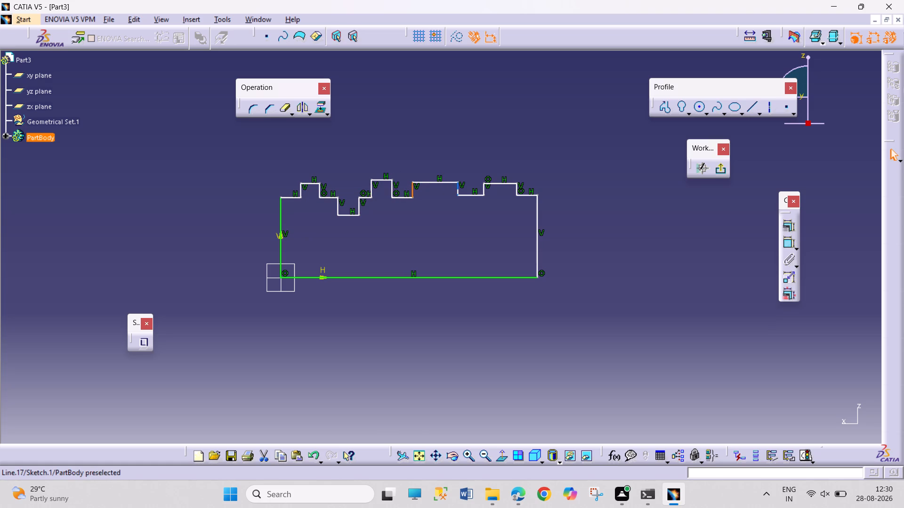
{"action": "left_click_drag", "start_coordinate": [458, 190], "coordinate": [435, 188]}
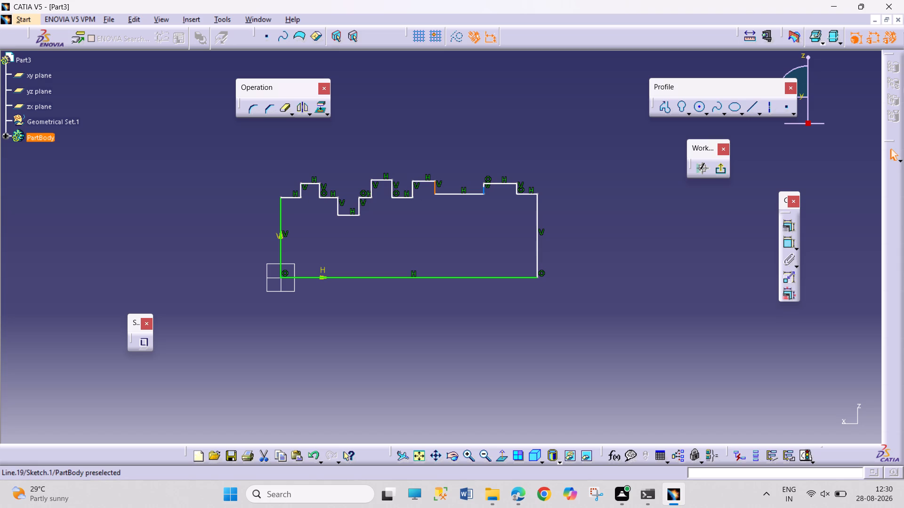
{"action": "left_click_drag", "start_coordinate": [483, 190], "coordinate": [457, 189]}
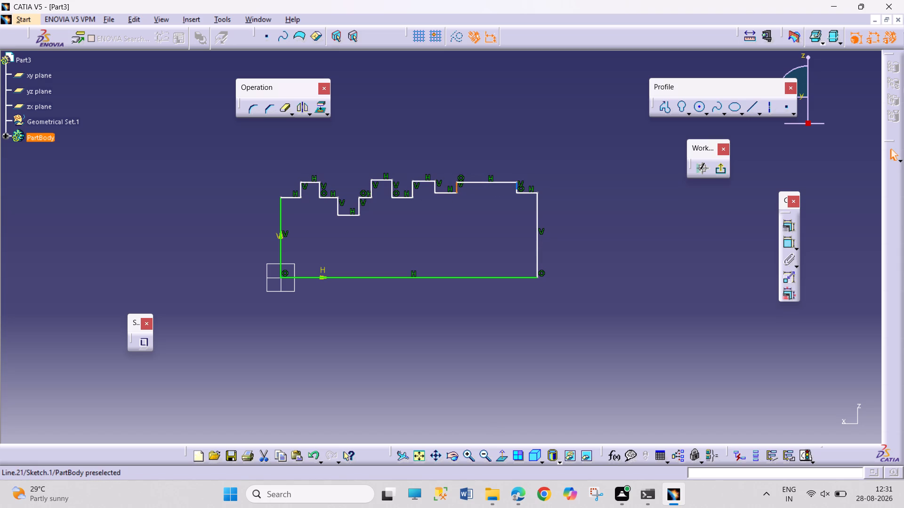
{"action": "left_click_drag", "start_coordinate": [518, 189], "coordinate": [485, 187]}
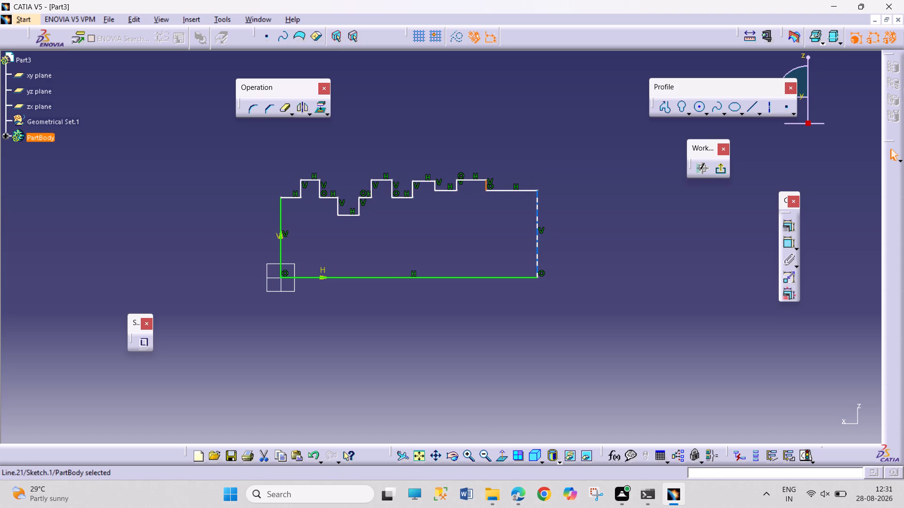
{"action": "left_click_drag", "start_coordinate": [538, 220], "coordinate": [506, 220]}
{"action": "left_click", "coordinate": [562, 231]}
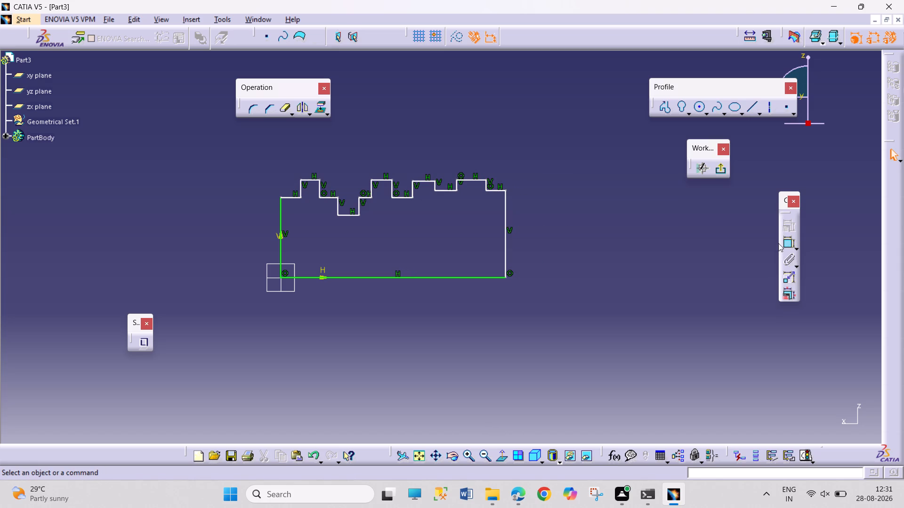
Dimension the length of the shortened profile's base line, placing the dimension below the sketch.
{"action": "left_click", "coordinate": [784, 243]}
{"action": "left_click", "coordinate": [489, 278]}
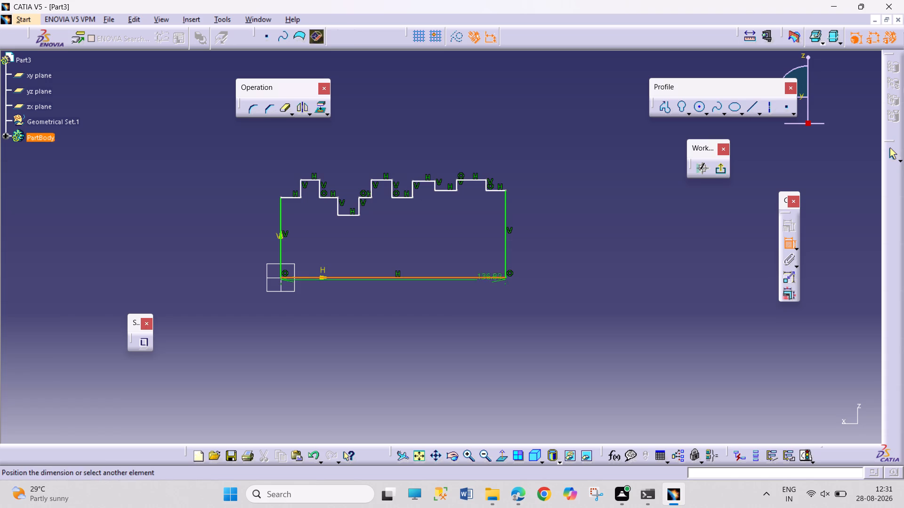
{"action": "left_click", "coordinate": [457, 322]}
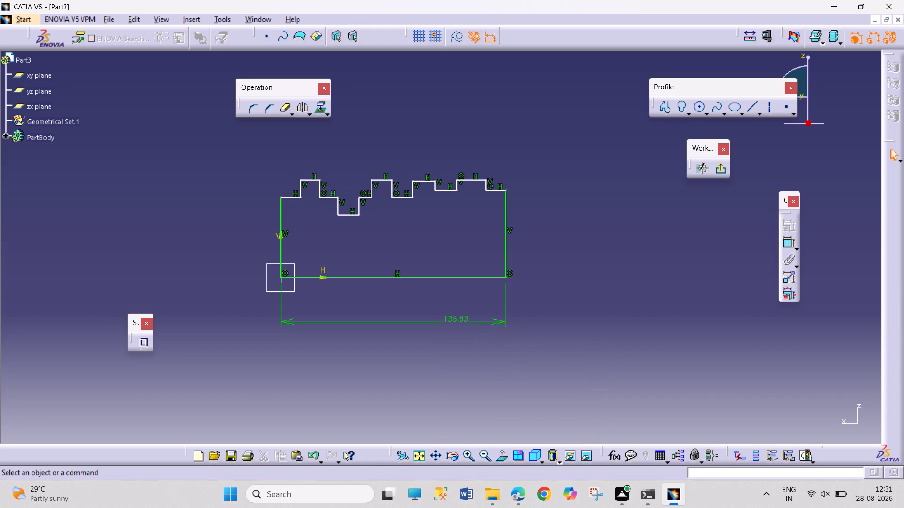
Move the edges of the first collar, the groove and the second collar further toward the origin, tightening their spacing.
{"action": "left_click_drag", "start_coordinate": [301, 188], "coordinate": [291, 191]}
{"action": "left_click_drag", "start_coordinate": [319, 193], "coordinate": [308, 195]}
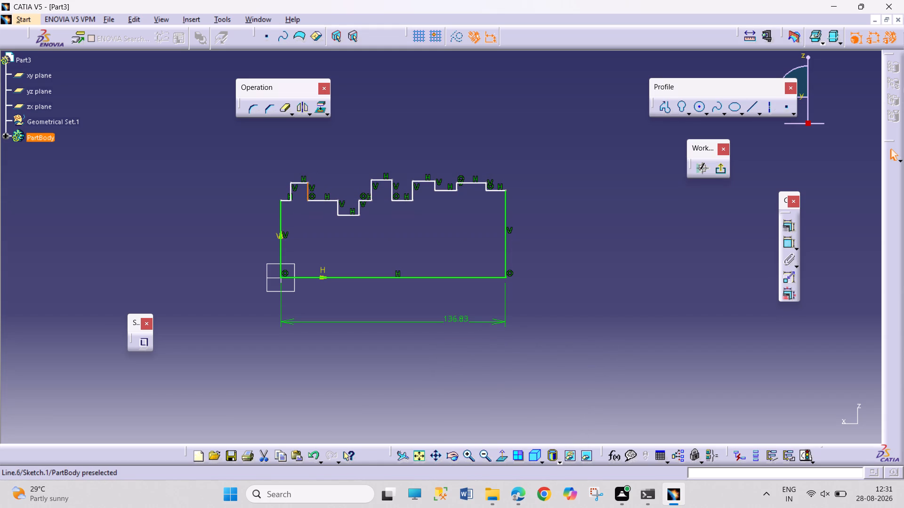
{"action": "left_click_drag", "start_coordinate": [339, 211], "coordinate": [323, 209]}
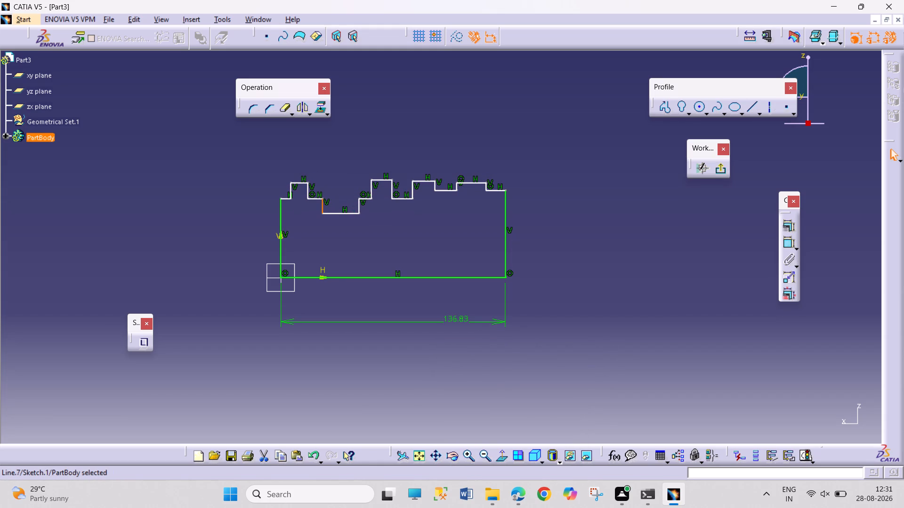
{"action": "left_click_drag", "start_coordinate": [360, 206], "coordinate": [340, 206]}
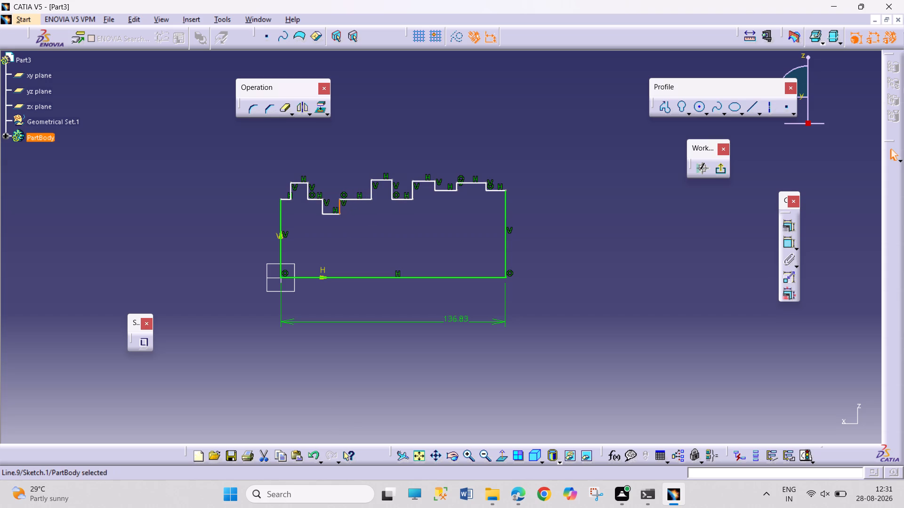
{"action": "left_click_drag", "start_coordinate": [372, 192], "coordinate": [358, 192]}
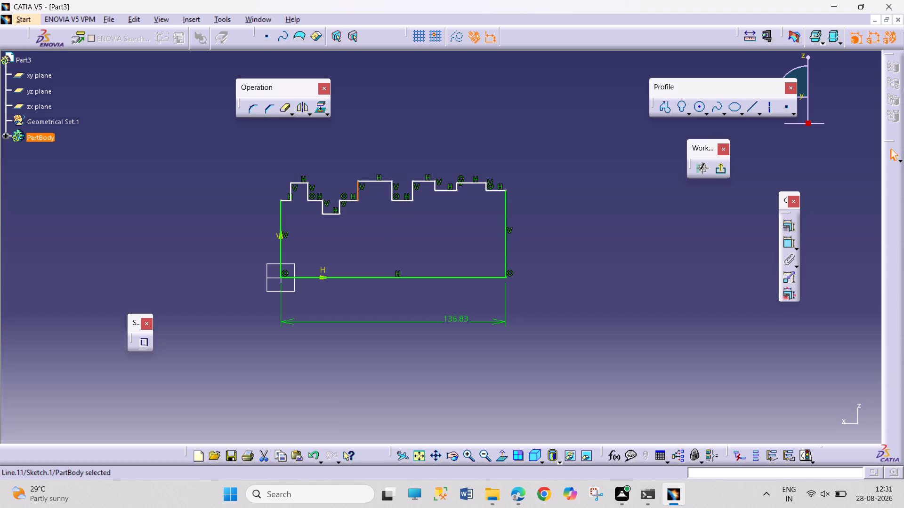
{"action": "left_click", "coordinate": [395, 192]}
{"action": "left_click_drag", "start_coordinate": [392, 192], "coordinate": [382, 192]}
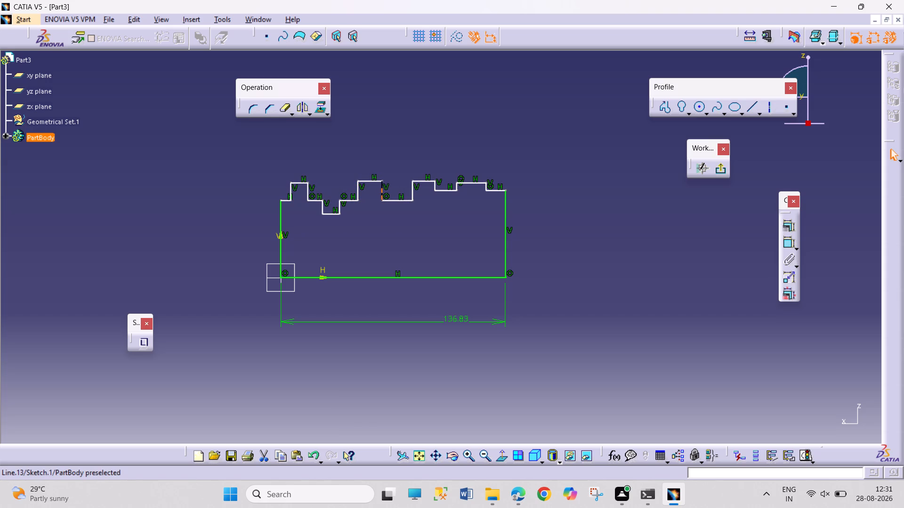
{"action": "left_click_drag", "start_coordinate": [382, 192], "coordinate": [377, 192]}
Move the third and last collars toward the origin, narrow them, and lower the short land between them.
{"action": "left_click_drag", "start_coordinate": [412, 190], "coordinate": [400, 190]}
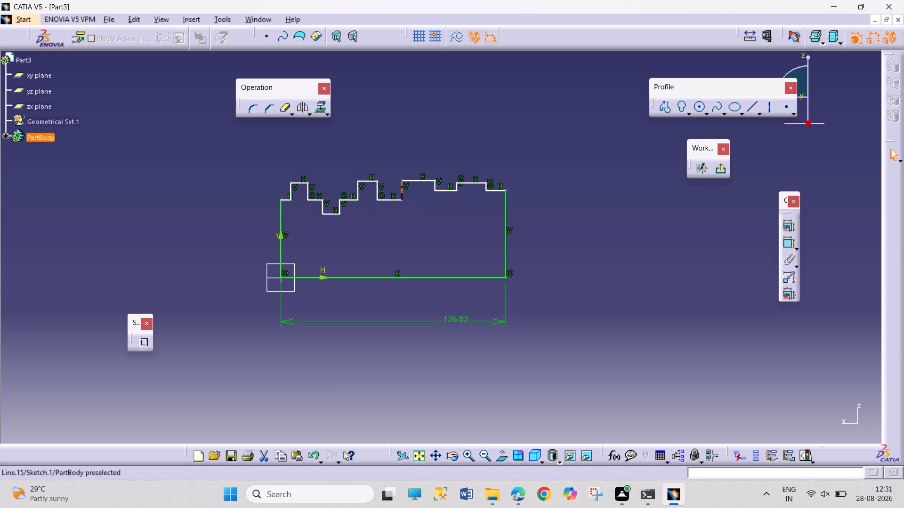
{"action": "left_click_drag", "start_coordinate": [400, 190], "coordinate": [400, 190]}
{"action": "left_click_drag", "start_coordinate": [435, 187], "coordinate": [414, 185]}
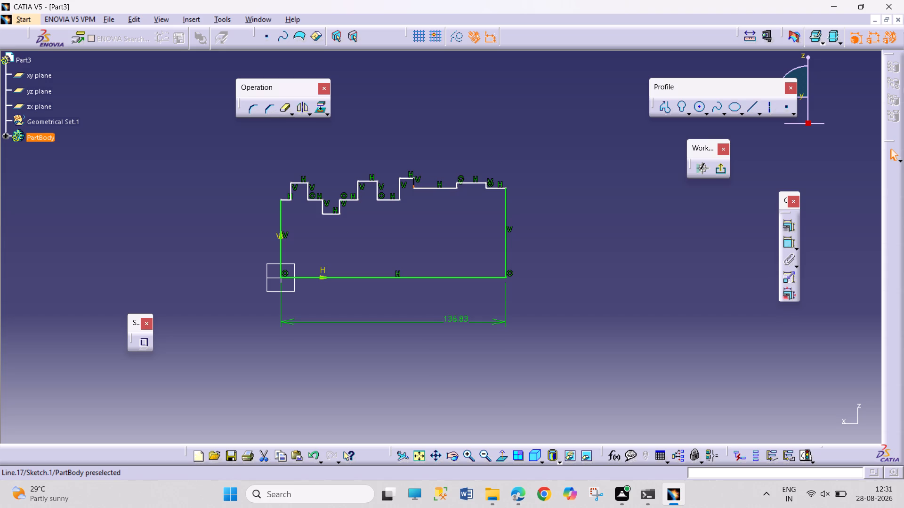
{"action": "left_click_drag", "start_coordinate": [414, 185], "coordinate": [413, 185]}
{"action": "left_click_drag", "start_coordinate": [455, 186], "coordinate": [437, 183]}
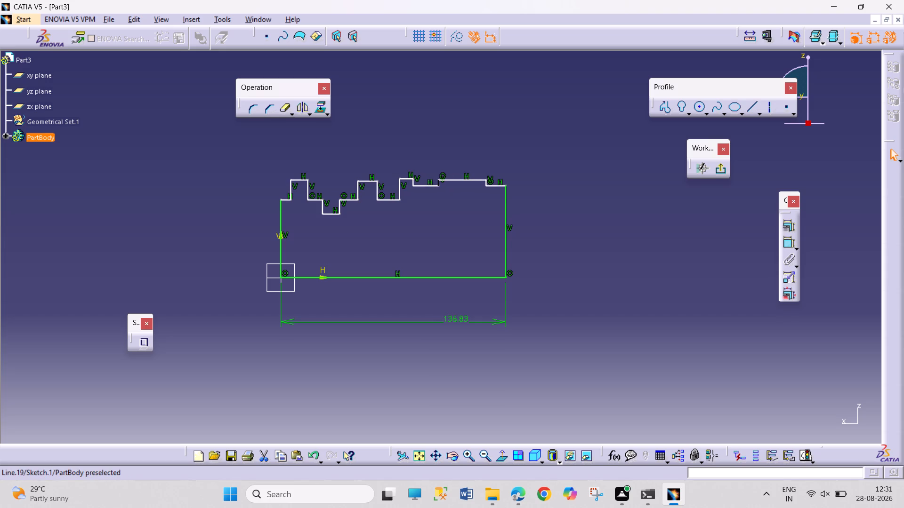
{"action": "left_click_drag", "start_coordinate": [437, 183], "coordinate": [433, 183]}
{"action": "left_click_drag", "start_coordinate": [425, 188], "coordinate": [424, 194]}
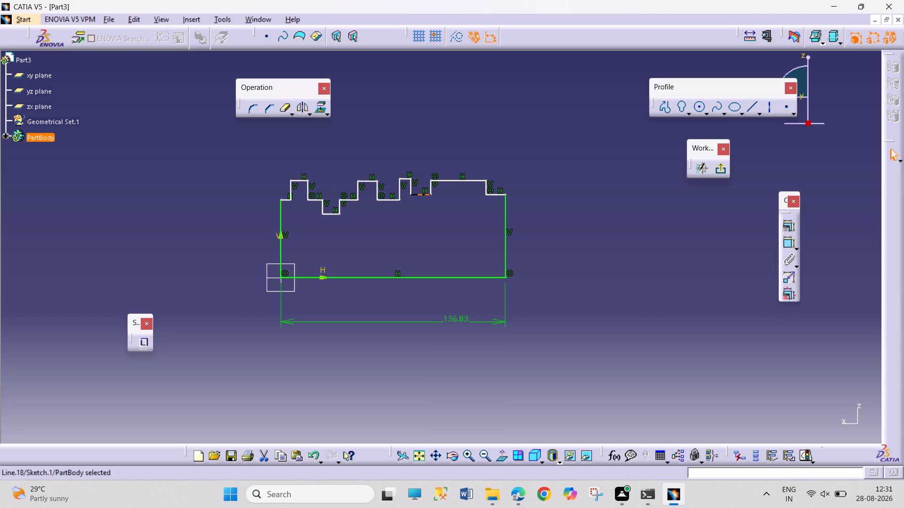
{"action": "left_click_drag", "start_coordinate": [488, 187], "coordinate": [464, 187]}
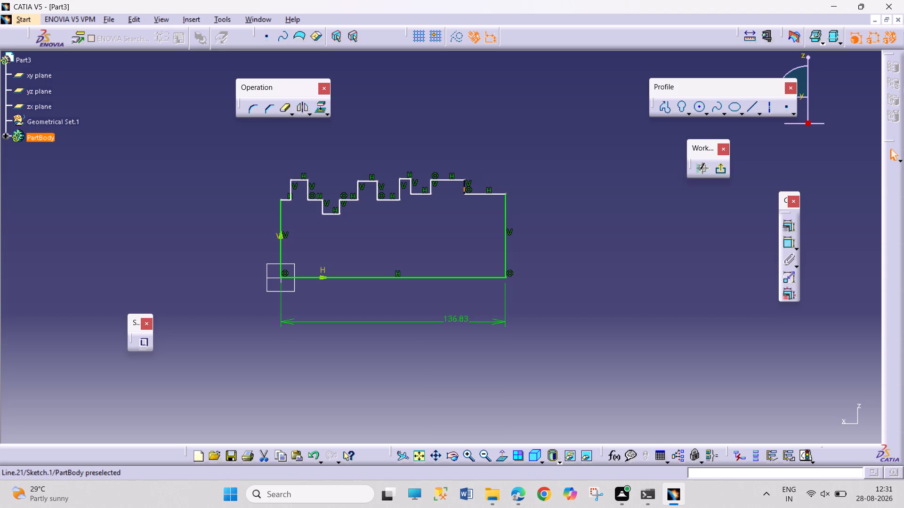
{"action": "left_click_drag", "start_coordinate": [464, 187], "coordinate": [455, 187]}
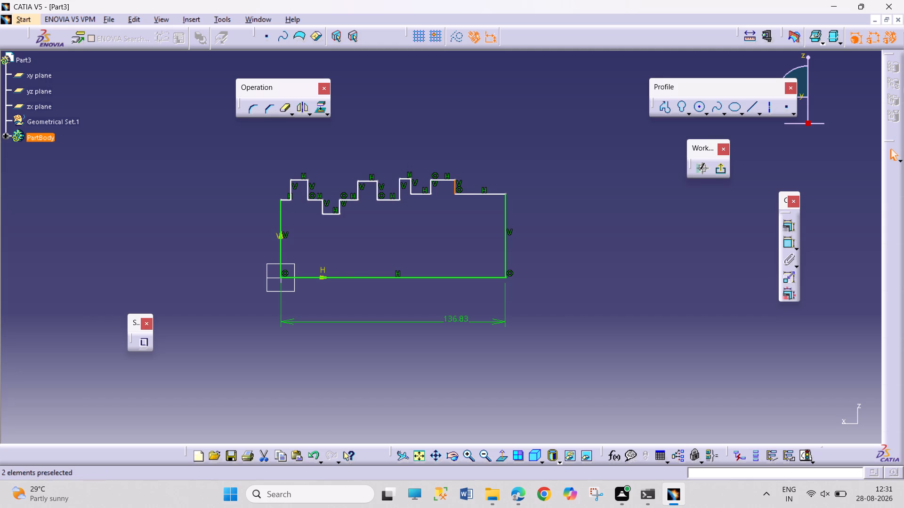
Delete the base line's length dimension and pull the profile's end edge in beside the last collar.
{"action": "right_click", "coordinate": [452, 319]}
{"action": "left_click", "coordinate": [483, 294]}
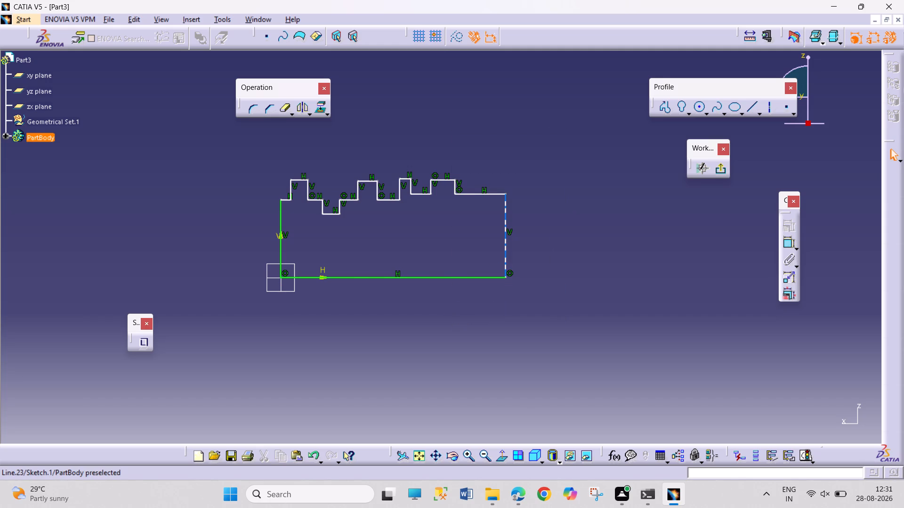
{"action": "left_click_drag", "start_coordinate": [506, 257], "coordinate": [468, 257]}
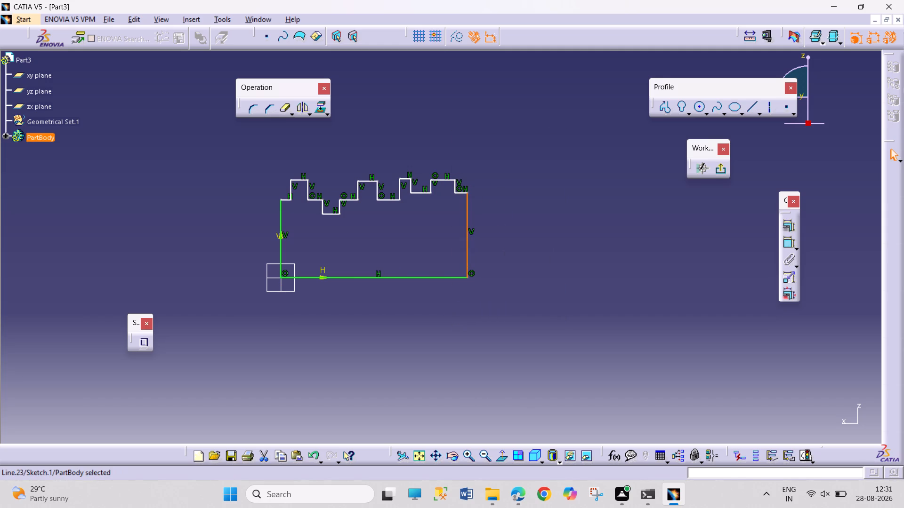
Move the first collar's far edge, the groove and the second collar toward the origin, tightening their spacing.
{"action": "left_click_drag", "start_coordinate": [308, 191], "coordinate": [302, 192]}
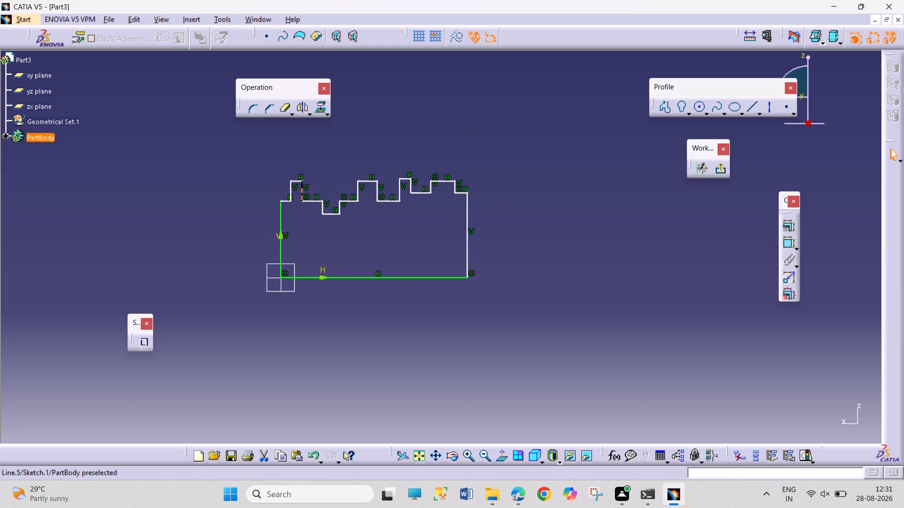
{"action": "left_click_drag", "start_coordinate": [322, 208], "coordinate": [316, 207]}
{"action": "left_click_drag", "start_coordinate": [340, 205], "coordinate": [334, 206]}
{"action": "left_click_drag", "start_coordinate": [354, 192], "coordinate": [348, 194]}
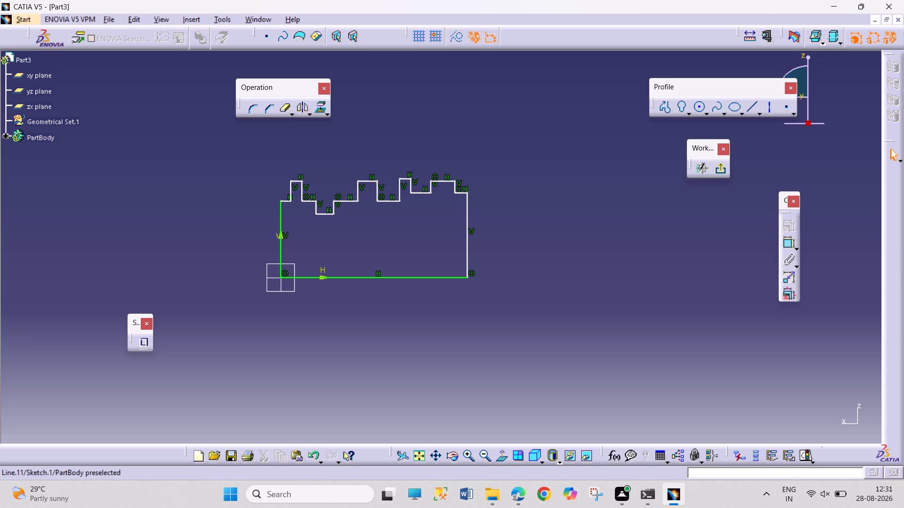
{"action": "left_click_drag", "start_coordinate": [358, 196], "coordinate": [352, 196]}
{"action": "left_click_drag", "start_coordinate": [376, 195], "coordinate": [367, 195]}
Move the third and last collars toward the origin and bring the profile's end edge in beside the last collar.
{"action": "left_click_drag", "start_coordinate": [399, 191], "coordinate": [383, 191]}
{"action": "left_click_drag", "start_coordinate": [409, 189], "coordinate": [395, 188]}
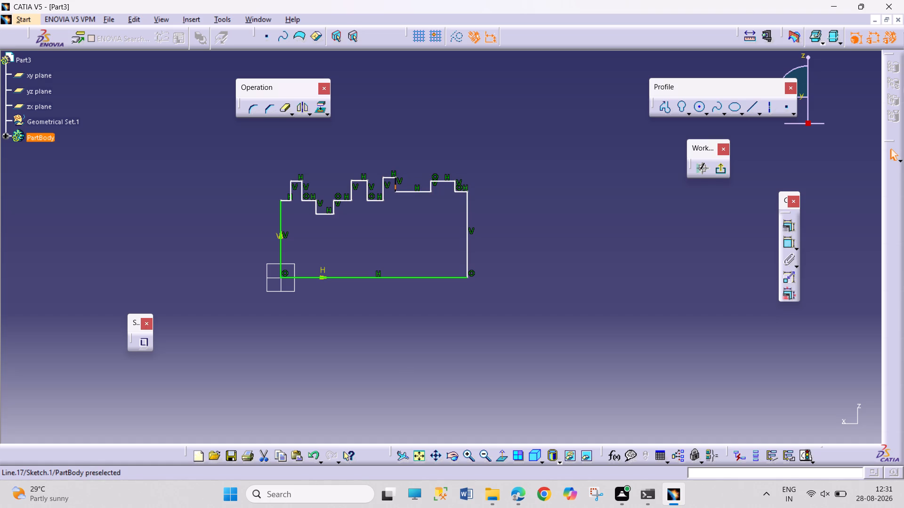
{"action": "left_click_drag", "start_coordinate": [430, 187], "coordinate": [411, 185]}
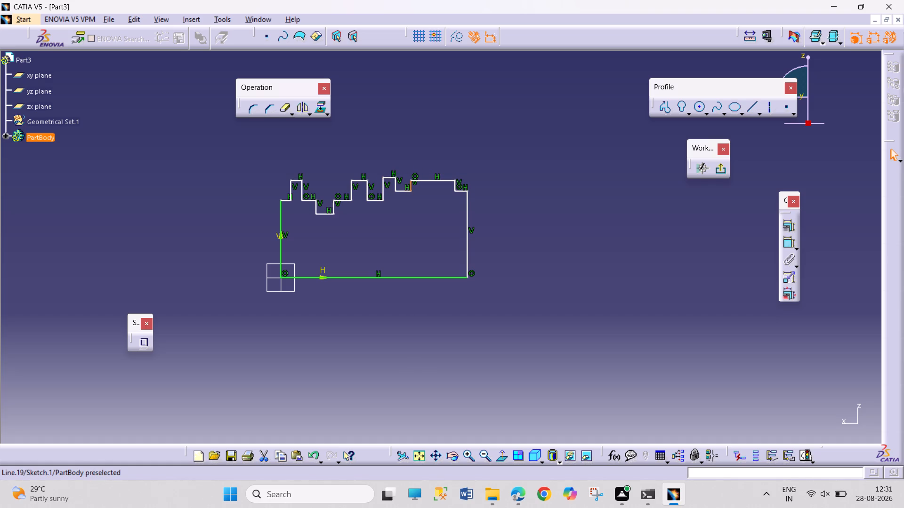
{"action": "left_click_drag", "start_coordinate": [455, 184], "coordinate": [429, 187]}
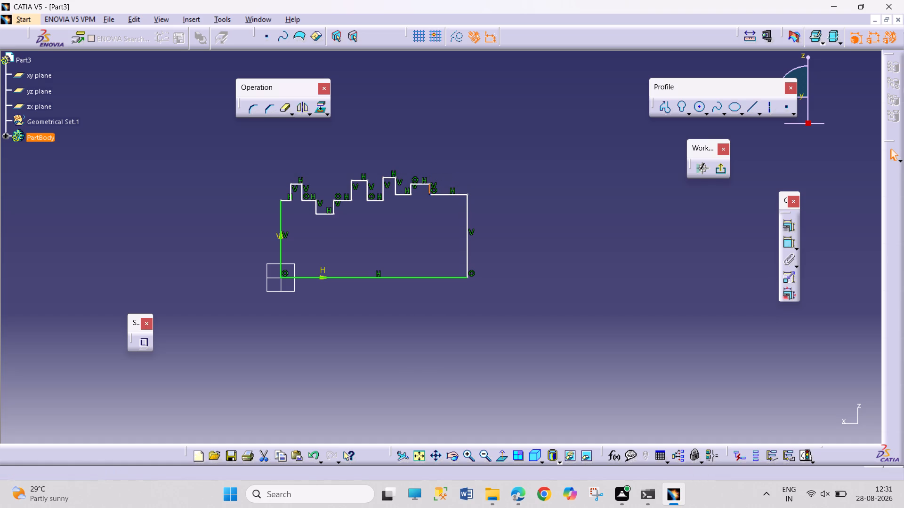
{"action": "left_click_drag", "start_coordinate": [469, 207], "coordinate": [446, 205]}
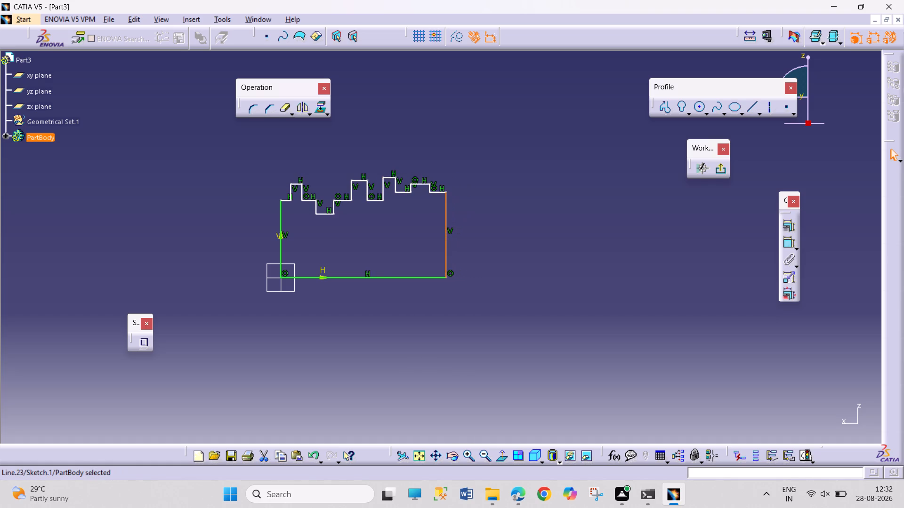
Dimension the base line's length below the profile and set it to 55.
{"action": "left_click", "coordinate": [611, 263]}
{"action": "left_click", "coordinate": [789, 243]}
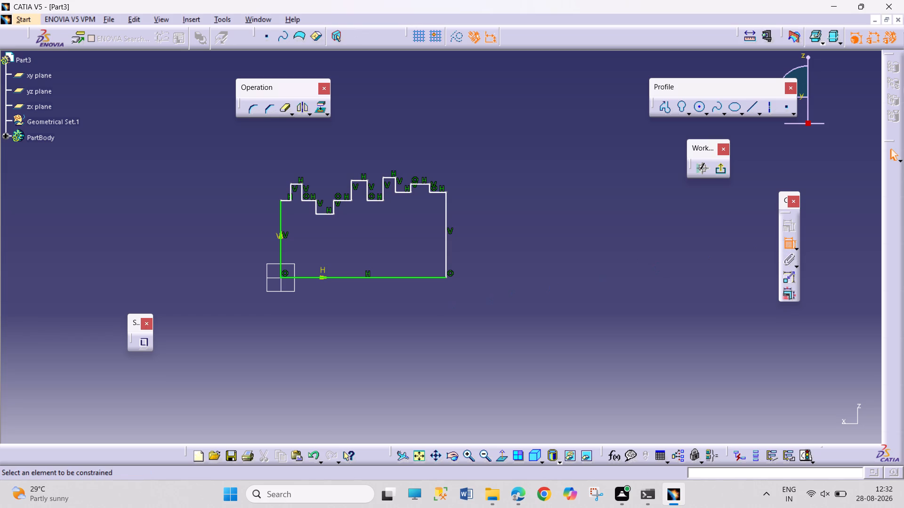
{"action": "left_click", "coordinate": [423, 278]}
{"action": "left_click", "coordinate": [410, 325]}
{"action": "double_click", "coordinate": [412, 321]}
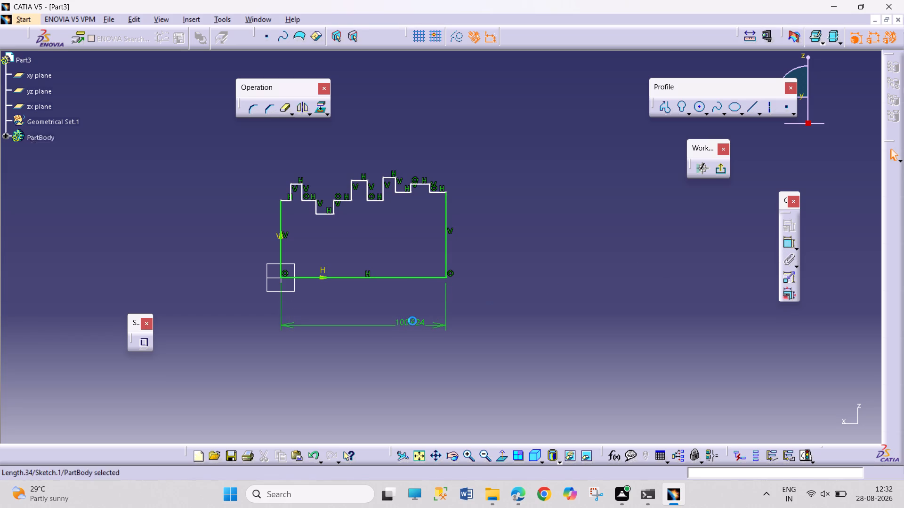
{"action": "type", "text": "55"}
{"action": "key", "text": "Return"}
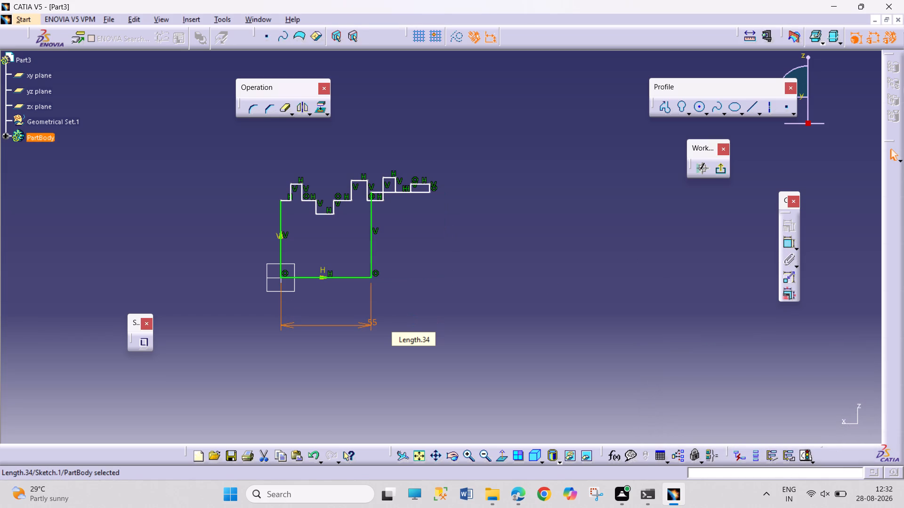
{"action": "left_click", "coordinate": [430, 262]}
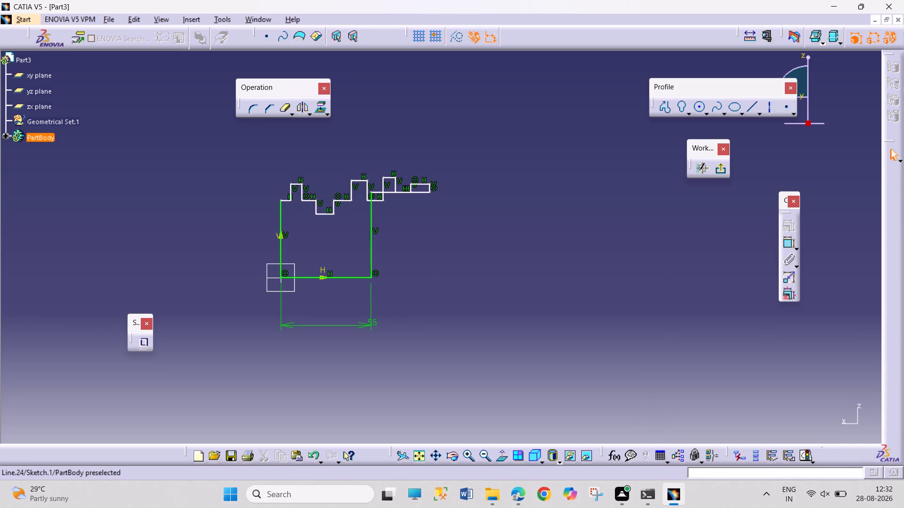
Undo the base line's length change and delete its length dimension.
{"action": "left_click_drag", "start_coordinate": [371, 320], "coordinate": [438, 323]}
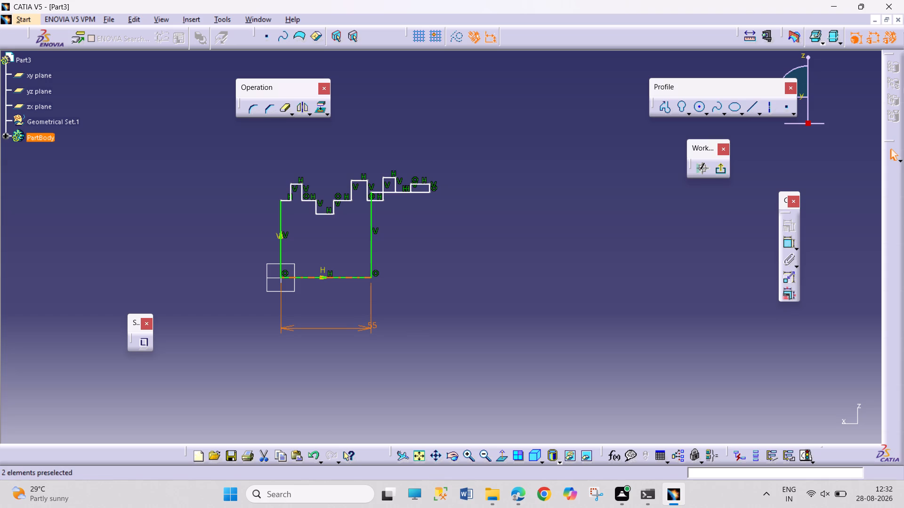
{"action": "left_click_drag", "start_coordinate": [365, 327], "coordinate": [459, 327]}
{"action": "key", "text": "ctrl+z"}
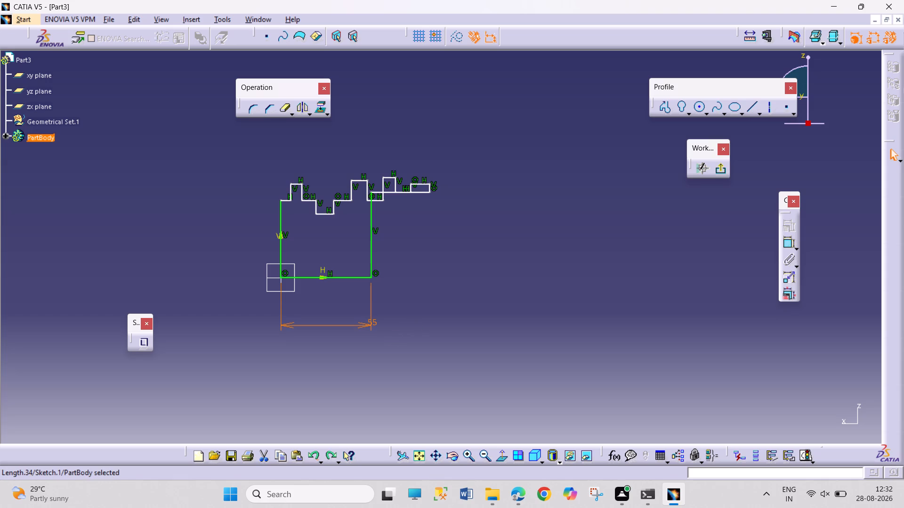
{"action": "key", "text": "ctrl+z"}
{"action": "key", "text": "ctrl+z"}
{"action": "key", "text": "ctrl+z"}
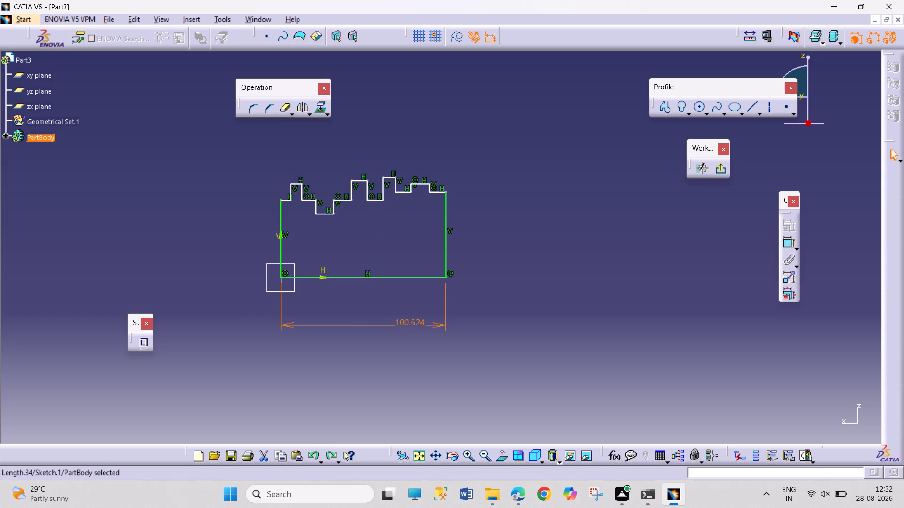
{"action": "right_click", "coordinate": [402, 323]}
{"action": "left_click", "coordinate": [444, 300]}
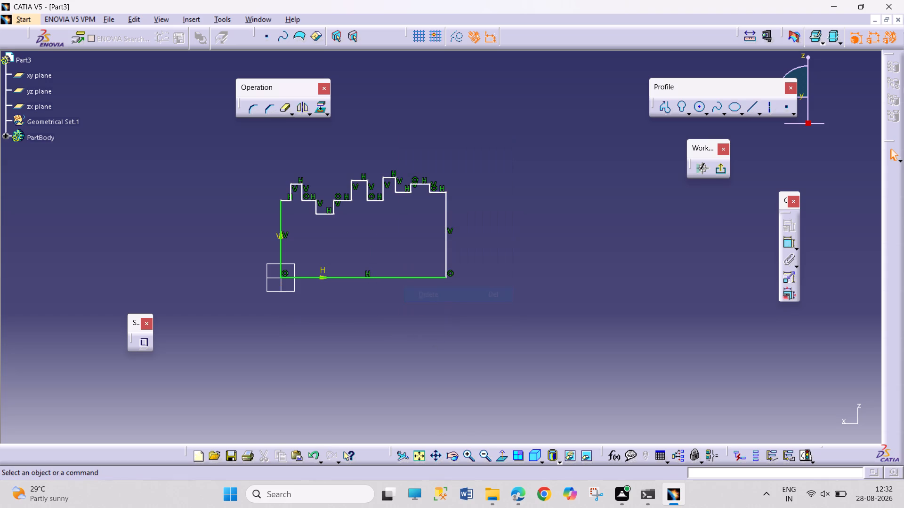
Move the edges of the first collar, the groove and the second collar closer to the origin, narrowing the groove and second collar.
{"action": "middle_click_drag", "start_coordinate": [435, 299], "coordinate": [434, 199], "text": "ctrl"}
{"action": "middle_click_drag", "start_coordinate": [298, 250], "coordinate": [585, 414]}
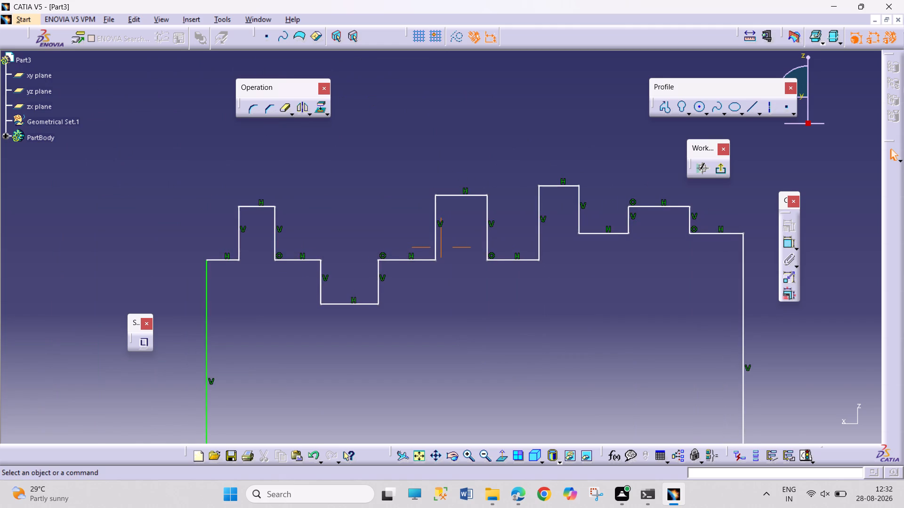
{"action": "middle_click_drag", "start_coordinate": [495, 391], "coordinate": [494, 364], "text": "ctrl"}
{"action": "left_click_drag", "start_coordinate": [160, 243], "coordinate": [142, 243]}
{"action": "left_click_drag", "start_coordinate": [209, 230], "coordinate": [185, 227]}
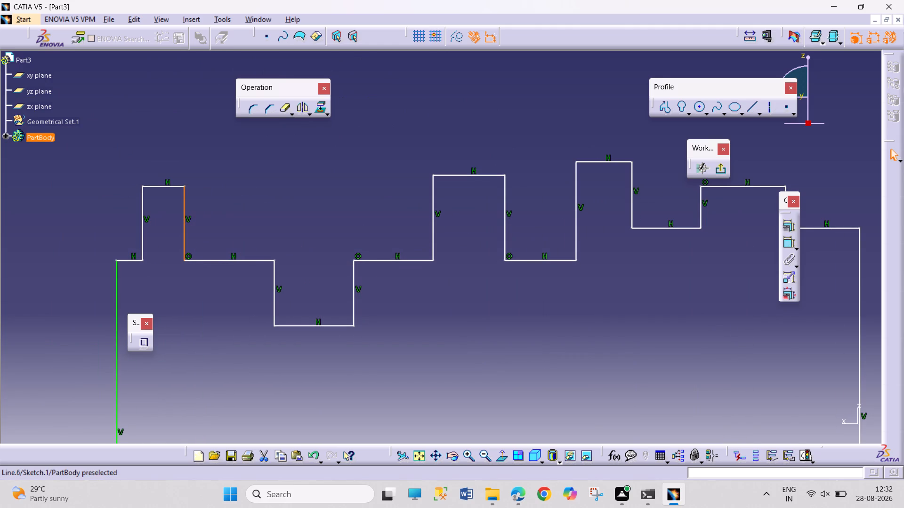
{"action": "left_click_drag", "start_coordinate": [276, 281], "coordinate": [219, 269]}
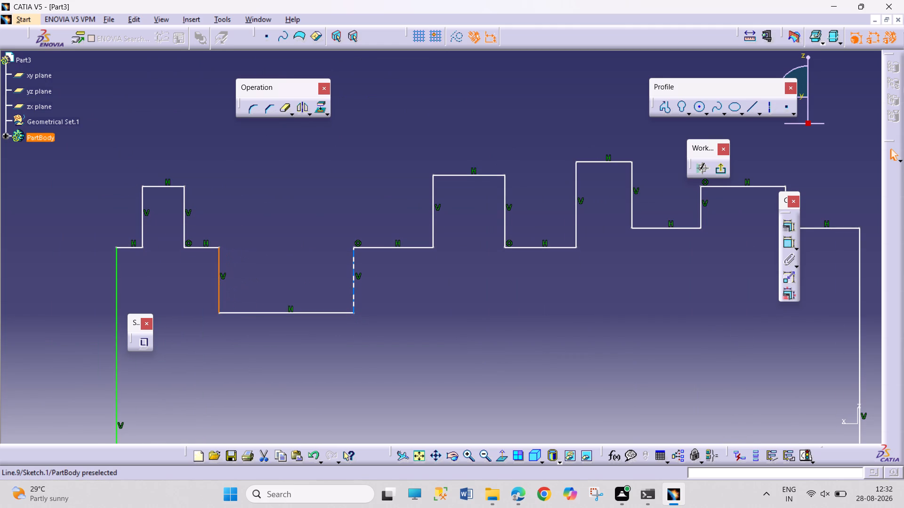
{"action": "left_click_drag", "start_coordinate": [352, 273], "coordinate": [269, 266]}
{"action": "left_click_drag", "start_coordinate": [436, 215], "coordinate": [421, 215]}
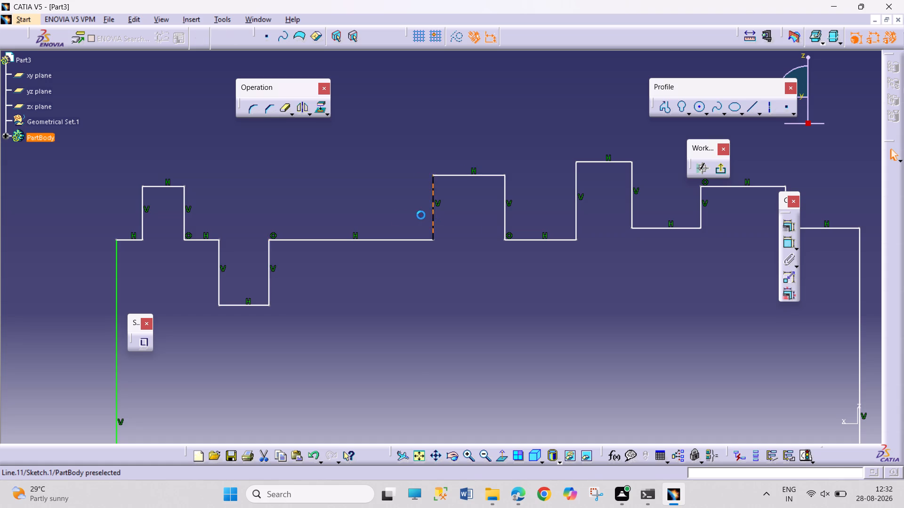
{"action": "left_click_drag", "start_coordinate": [421, 215], "coordinate": [321, 226]}
{"action": "left_click_drag", "start_coordinate": [504, 224], "coordinate": [432, 224]}
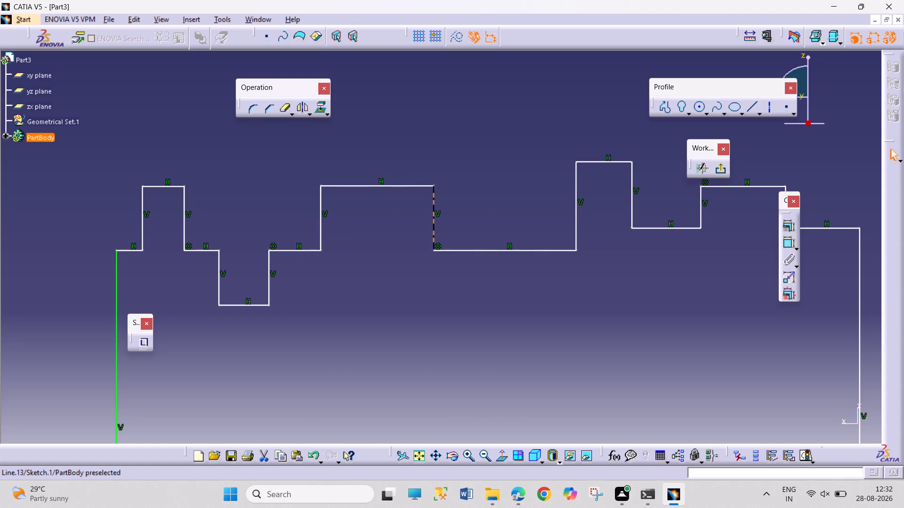
{"action": "left_click_drag", "start_coordinate": [432, 224], "coordinate": [384, 227]}
Move both edges of the third collar toward the origin, leaving a short land after the second collar.
{"action": "left_click_drag", "start_coordinate": [577, 225], "coordinate": [529, 228]}
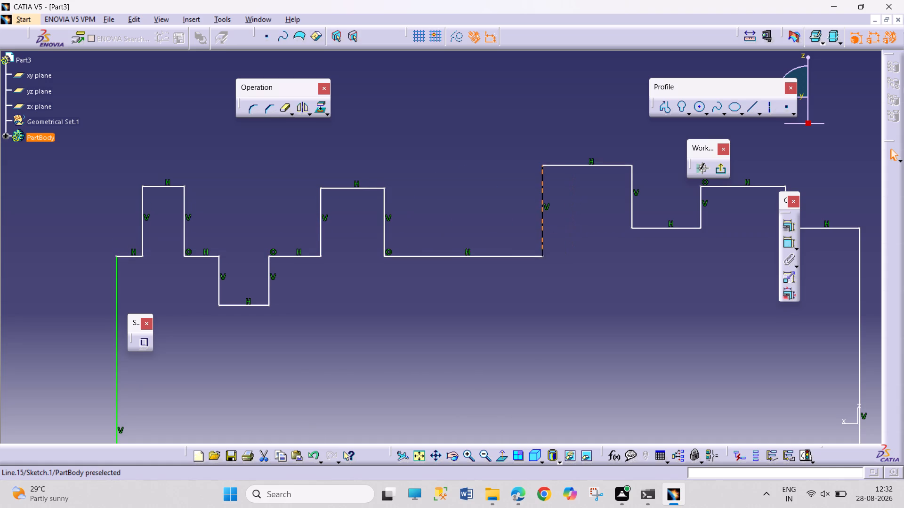
{"action": "left_click_drag", "start_coordinate": [529, 228], "coordinate": [432, 226]}
{"action": "left_click_drag", "start_coordinate": [632, 207], "coordinate": [610, 212]}
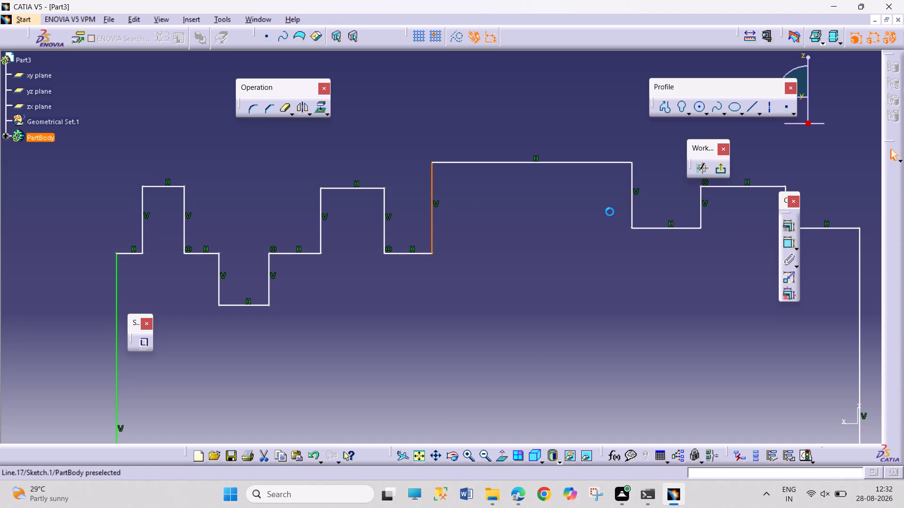
{"action": "left_click_drag", "start_coordinate": [610, 212], "coordinate": [487, 220]}
Move the last collar in near the third collar, narrow it, and pull the profile's end edge in after it.
{"action": "left_click_drag", "start_coordinate": [698, 203], "coordinate": [607, 208]}
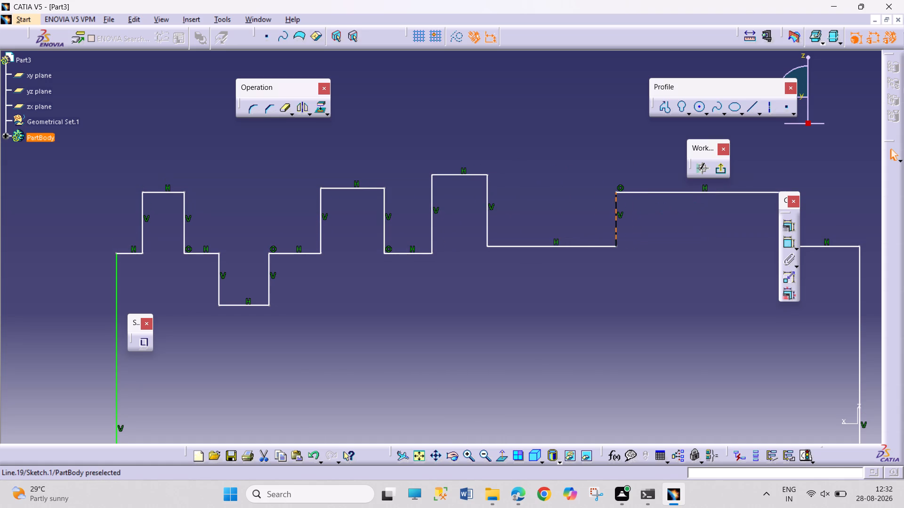
{"action": "left_click_drag", "start_coordinate": [607, 208], "coordinate": [566, 202]}
{"action": "middle_click_drag", "start_coordinate": [523, 230], "coordinate": [386, 253]}
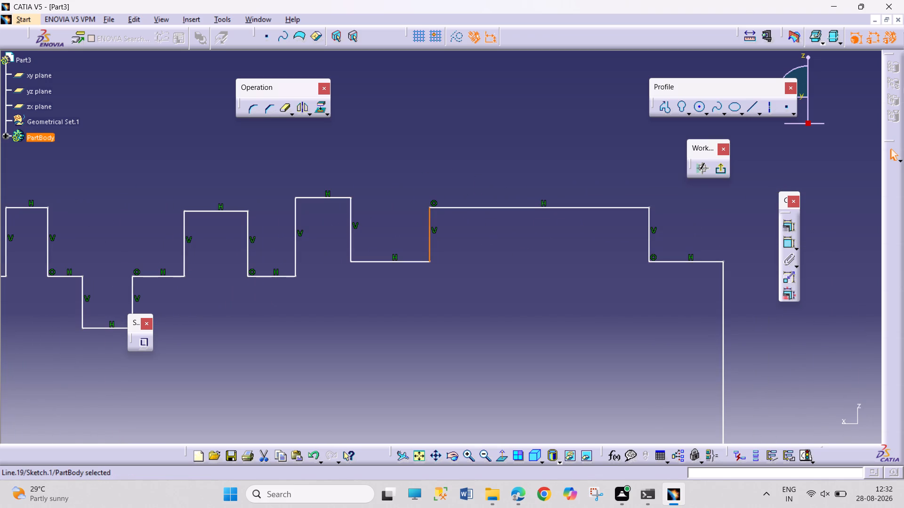
{"action": "left_click_drag", "start_coordinate": [650, 237], "coordinate": [483, 239]}
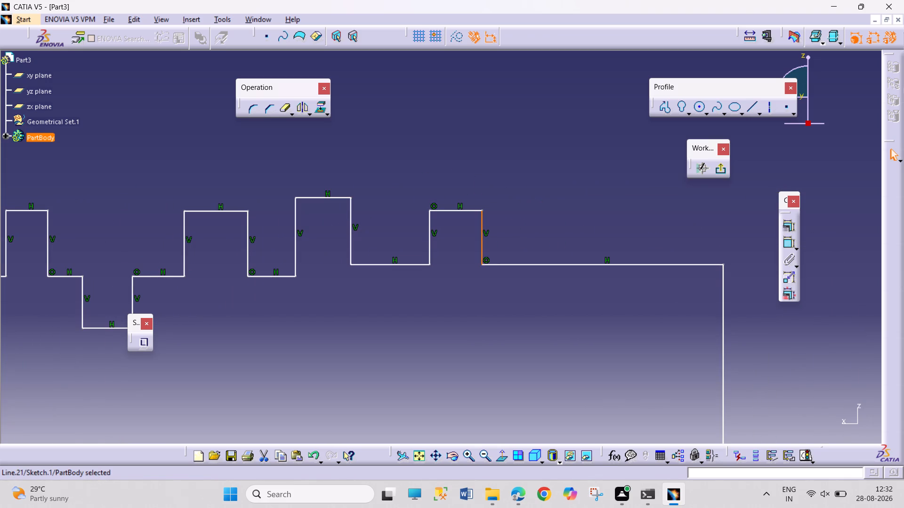
{"action": "left_click_drag", "start_coordinate": [724, 289], "coordinate": [559, 287]}
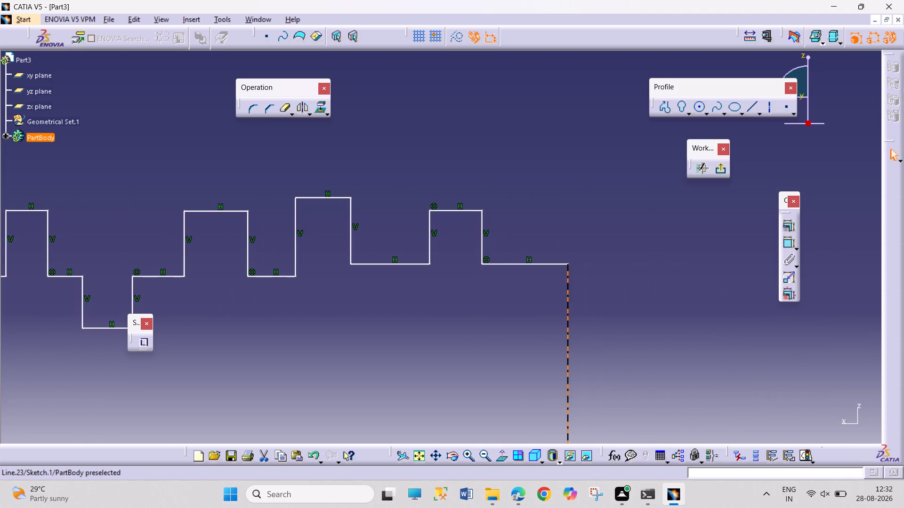
{"action": "left_click_drag", "start_coordinate": [559, 287], "coordinate": [520, 287]}
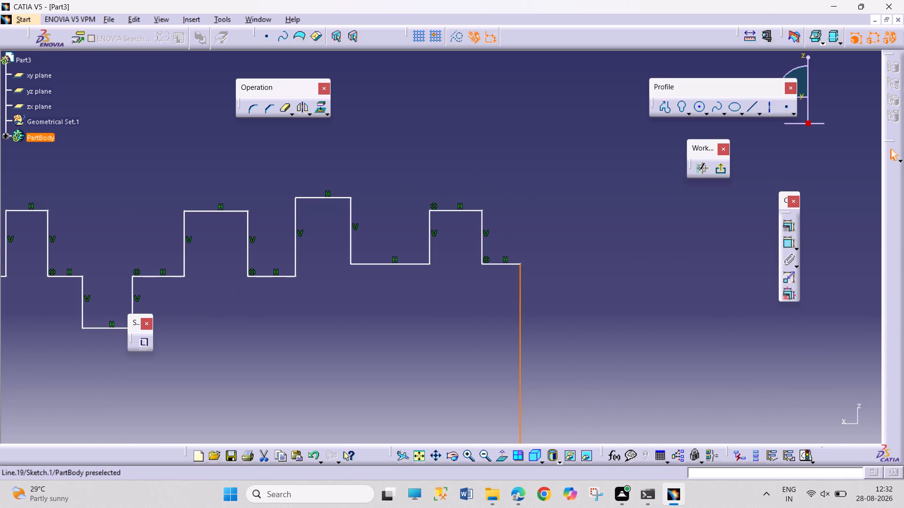
{"action": "left_click_drag", "start_coordinate": [430, 239], "coordinate": [390, 239]}
{"action": "left_click_drag", "start_coordinate": [481, 244], "coordinate": [477, 244]}
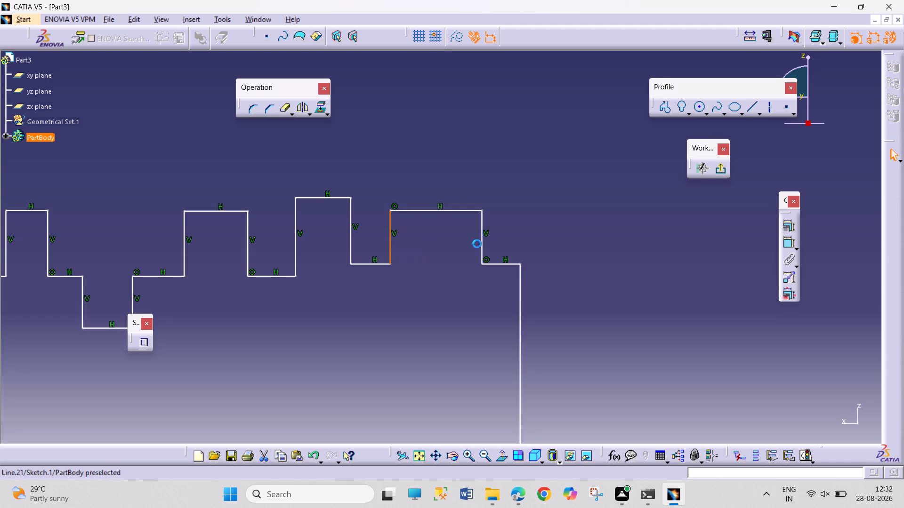
{"action": "left_click_drag", "start_coordinate": [477, 244], "coordinate": [429, 246]}
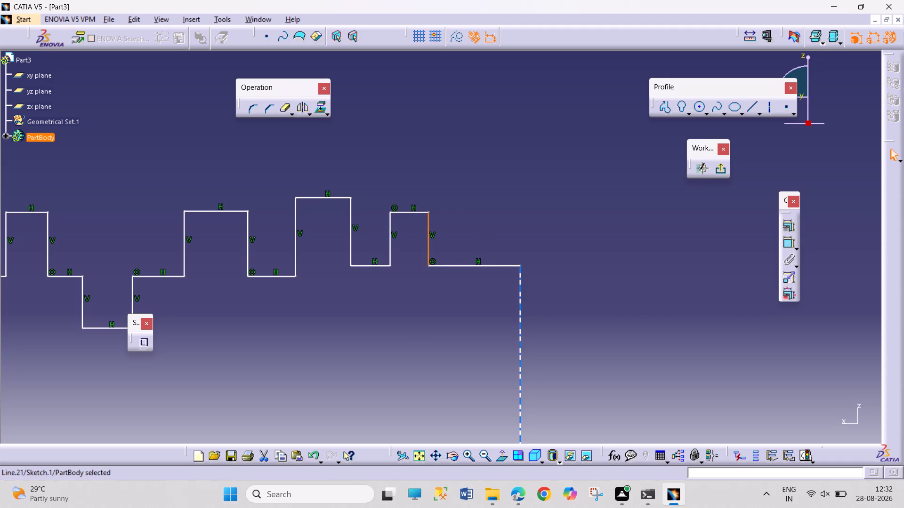
{"action": "left_click_drag", "start_coordinate": [522, 300], "coordinate": [483, 292]}
Move both edges of the groove and of the second collar closer to the origin, making the groove and collar slightly narrower.
{"action": "middle_click_drag", "start_coordinate": [573, 281], "coordinate": [559, 322], "text": "ctrl"}
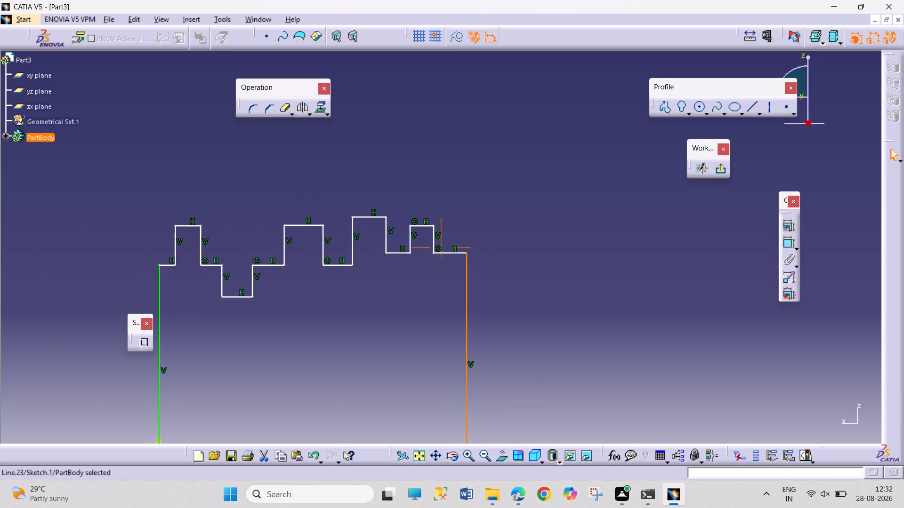
{"action": "middle_click_drag", "start_coordinate": [559, 322], "coordinate": [675, 295]}
{"action": "middle_click_drag", "start_coordinate": [514, 320], "coordinate": [514, 168]}
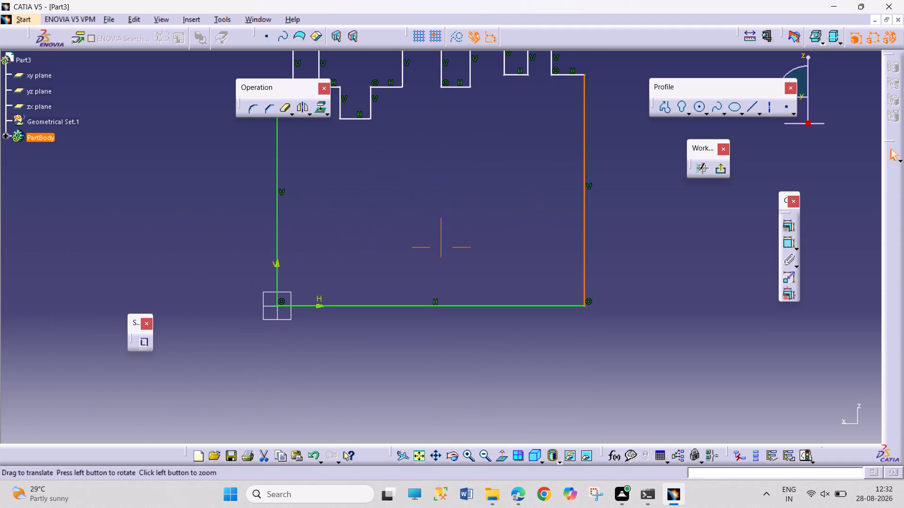
{"action": "middle_click_drag", "start_coordinate": [507, 206], "coordinate": [552, 373]}
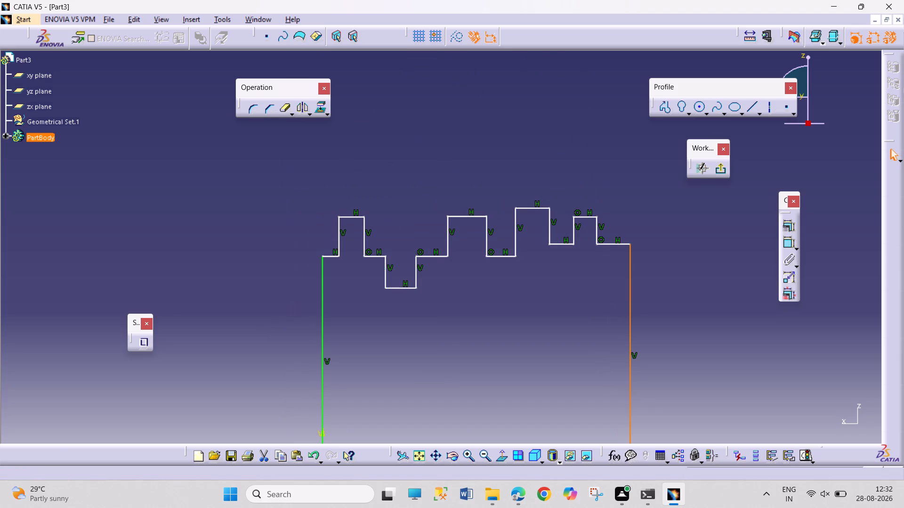
{"action": "left_click_drag", "start_coordinate": [386, 266], "coordinate": [379, 264]}
{"action": "left_click_drag", "start_coordinate": [419, 269], "coordinate": [404, 267]}
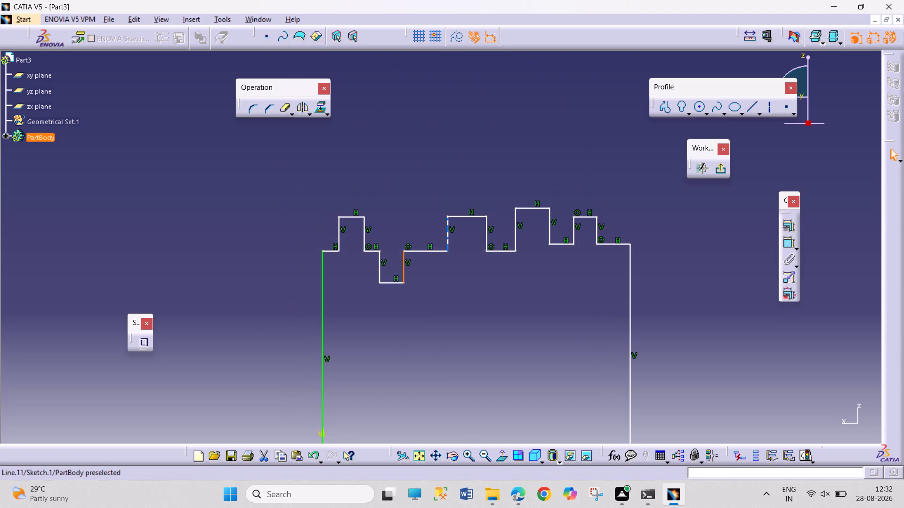
{"action": "left_click_drag", "start_coordinate": [446, 239], "coordinate": [426, 235]}
{"action": "left_click_drag", "start_coordinate": [487, 236], "coordinate": [485, 236]}
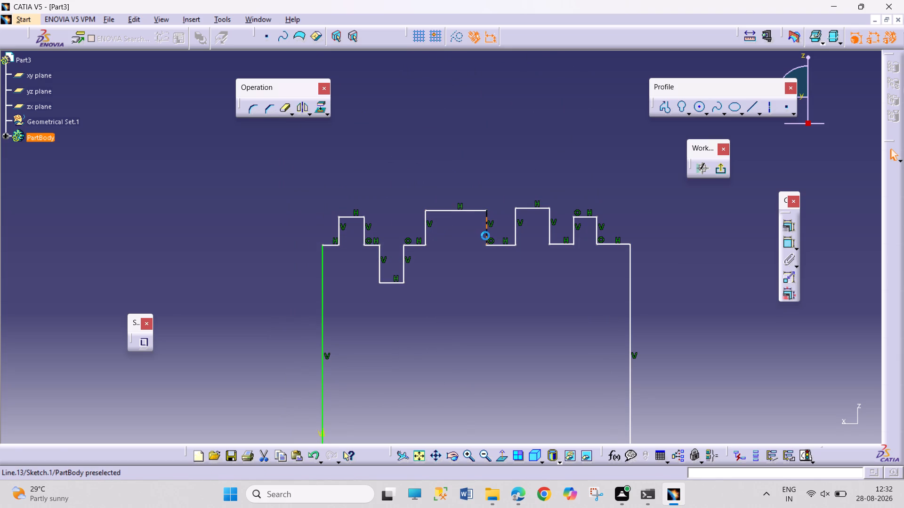
{"action": "left_click_drag", "start_coordinate": [485, 236], "coordinate": [460, 238]}
Move both edges of the third collar toward the origin, leaving a short land after the second collar.
{"action": "left_click_drag", "start_coordinate": [516, 236], "coordinate": [487, 241]}
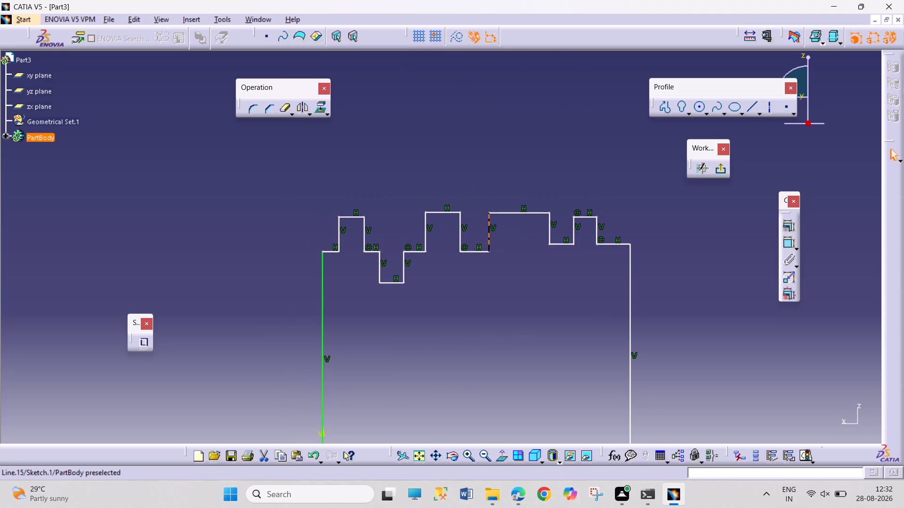
{"action": "left_click_drag", "start_coordinate": [487, 241], "coordinate": [484, 241]}
{"action": "left_click_drag", "start_coordinate": [547, 235], "coordinate": [515, 235]}
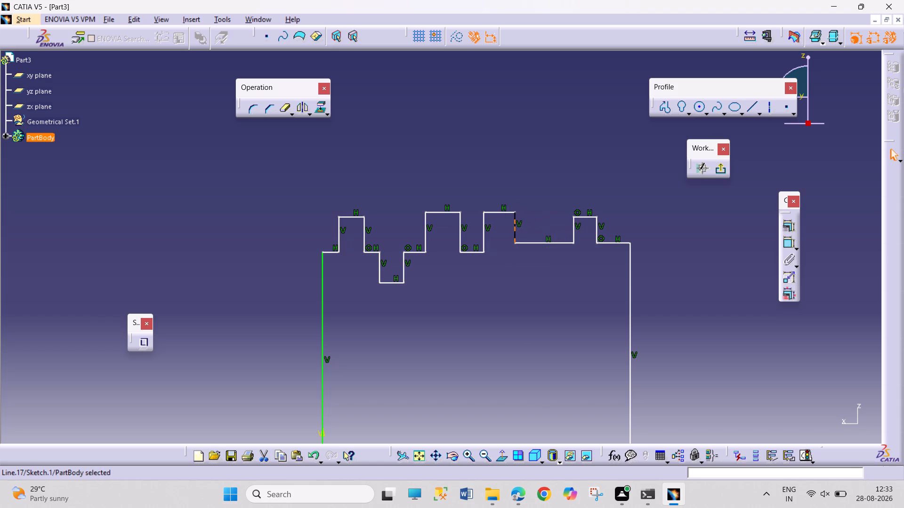
Shift the last collar in behind the third collar, narrowing it slightly, and pull the profile's end edge in after it.
{"action": "left_click_drag", "start_coordinate": [574, 229], "coordinate": [539, 229]}
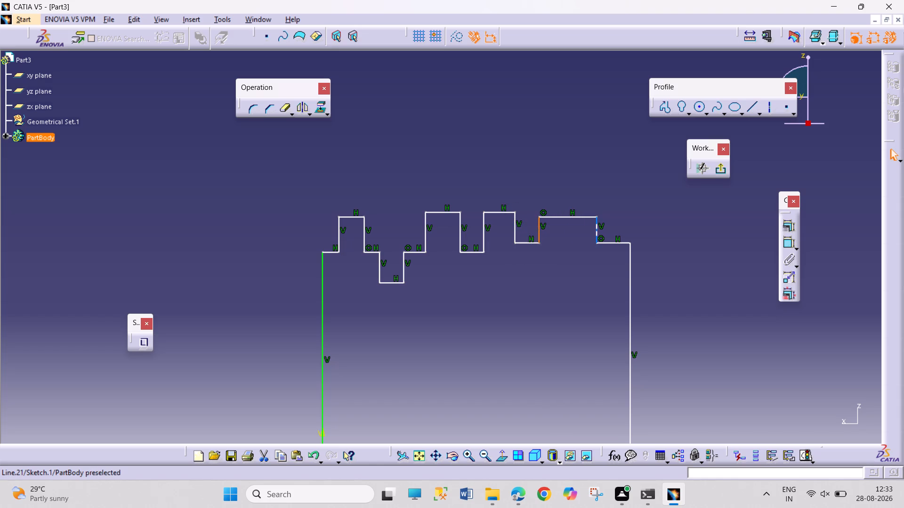
{"action": "left_click_drag", "start_coordinate": [599, 235], "coordinate": [559, 237]}
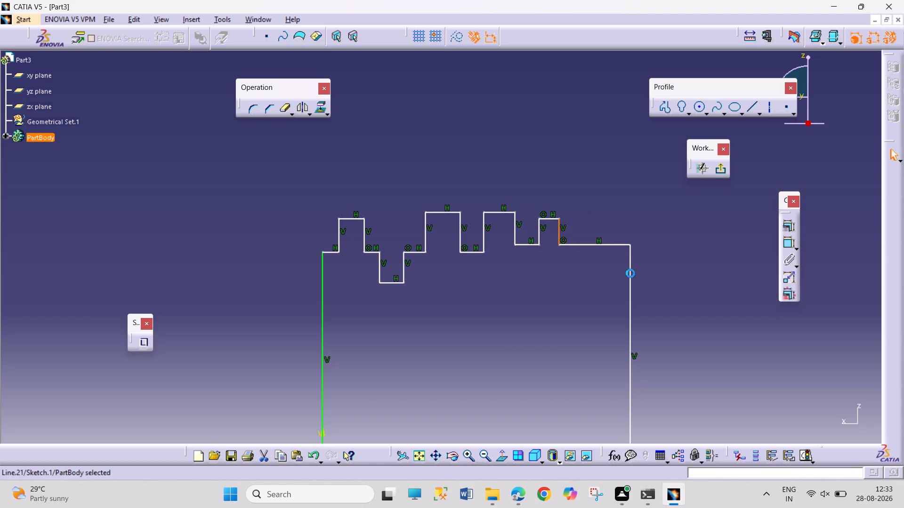
{"action": "left_click_drag", "start_coordinate": [631, 274], "coordinate": [601, 264]}
{"action": "left_click_drag", "start_coordinate": [629, 276], "coordinate": [588, 270]}
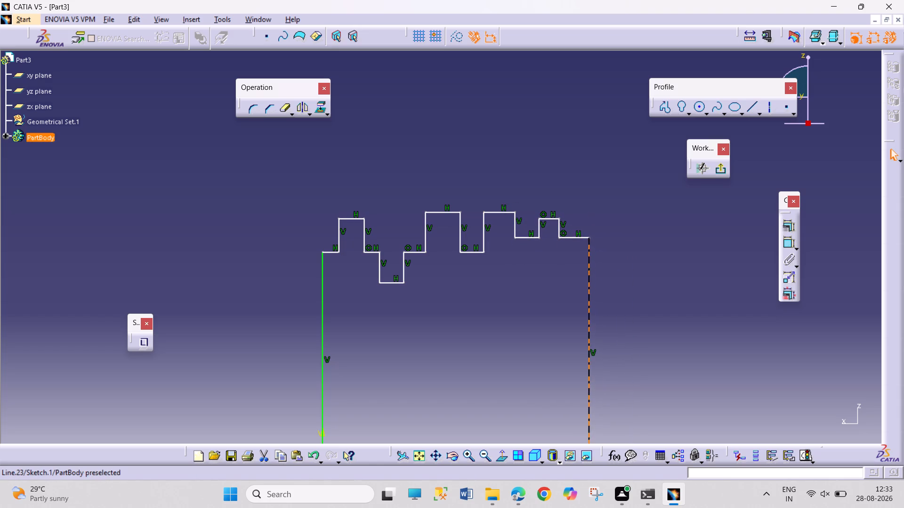
{"action": "left_click_drag", "start_coordinate": [588, 270], "coordinate": [589, 269]}
Dimension the profile's base line length and set it to 55.
{"action": "middle_click_drag", "start_coordinate": [594, 225], "coordinate": [586, 157]}
{"action": "left_click", "coordinate": [642, 292]}
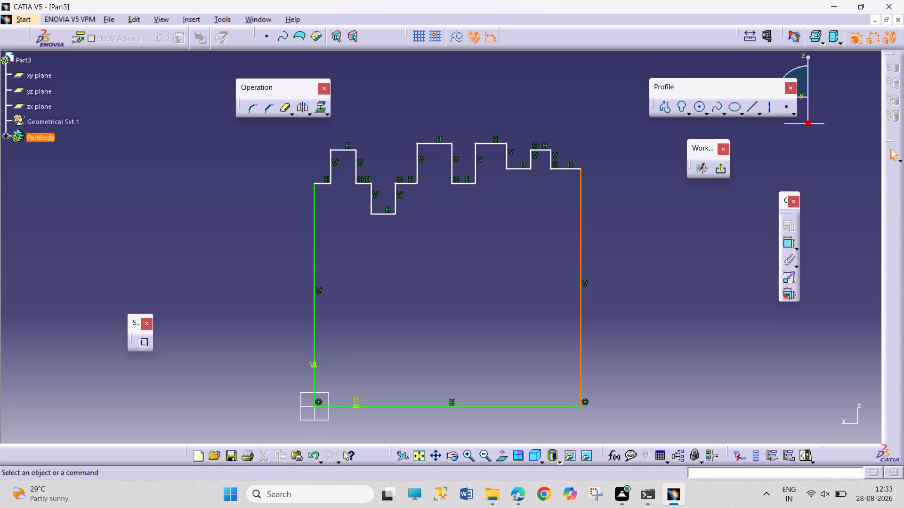
{"action": "left_click", "coordinate": [785, 246]}
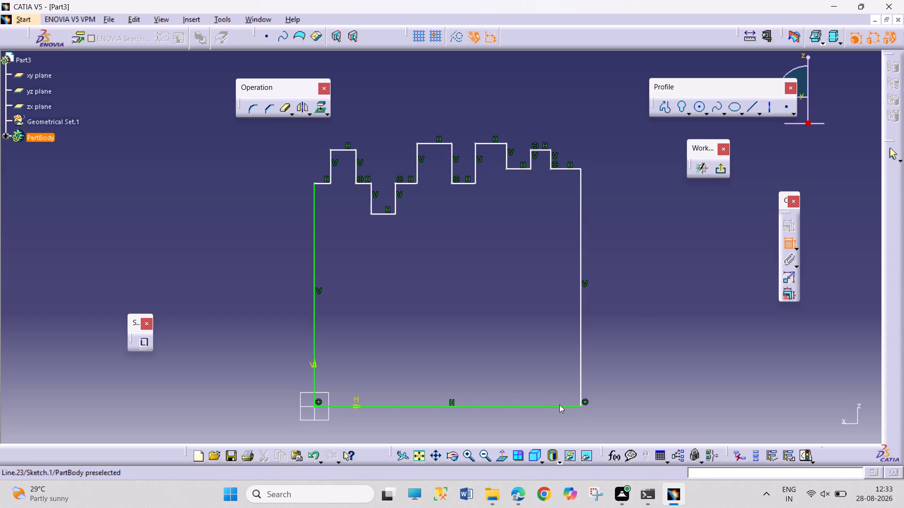
{"action": "left_click", "coordinate": [559, 406]}
{"action": "left_click", "coordinate": [521, 425]}
{"action": "double_click", "coordinate": [525, 421]}
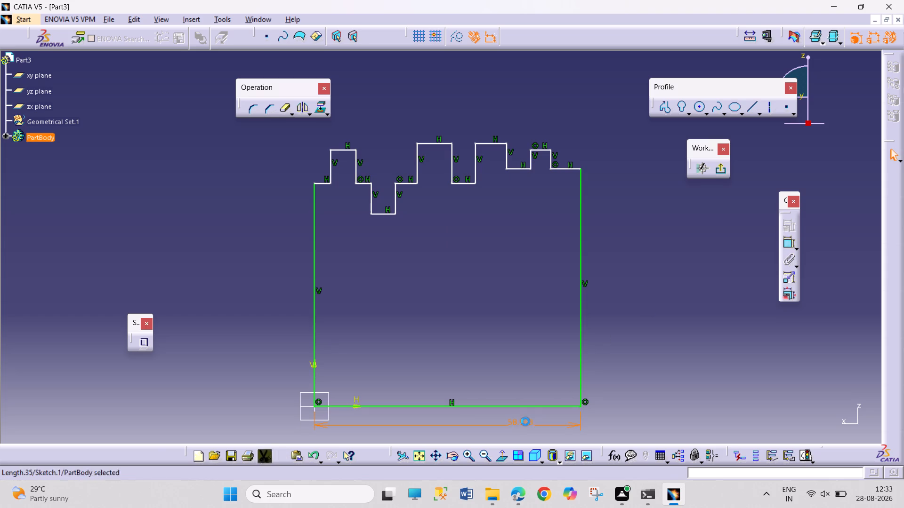
{"action": "type", "text": "55"}
{"action": "key", "text": "Return"}
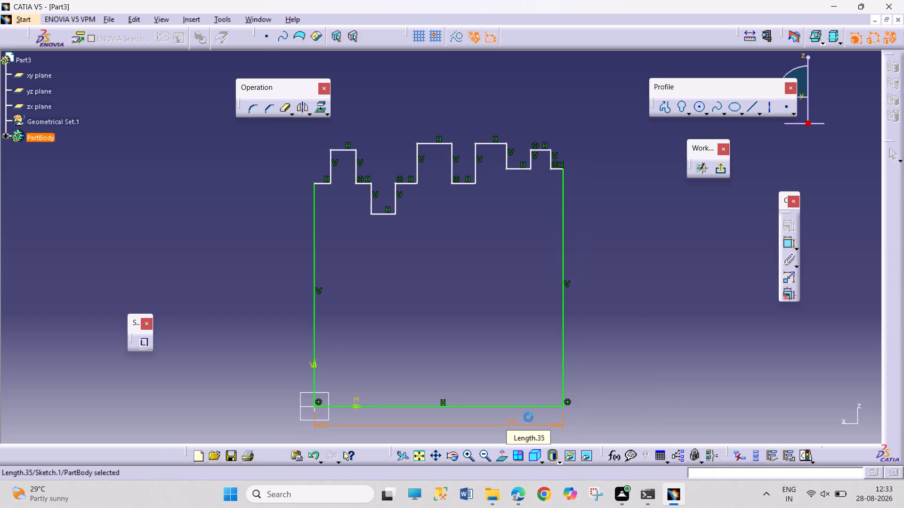
{"action": "left_click", "coordinate": [685, 341]}
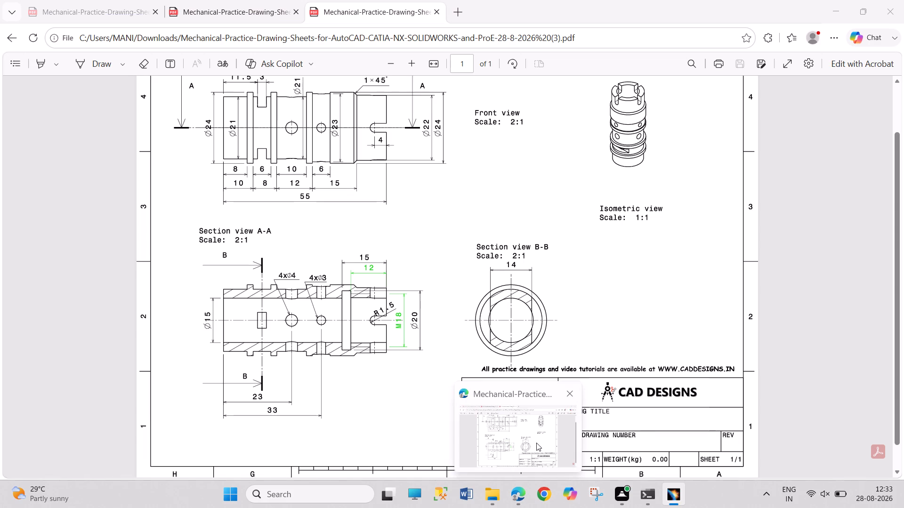
Dimension the length of the vertical edge at the origin and set it to 21/2.
{"action": "left_click", "coordinate": [787, 245]}
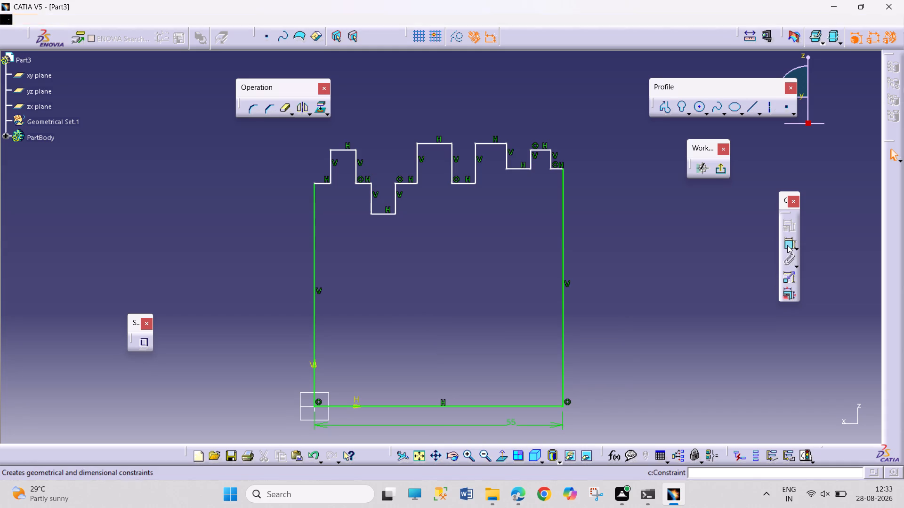
{"action": "left_click", "coordinate": [319, 289]}
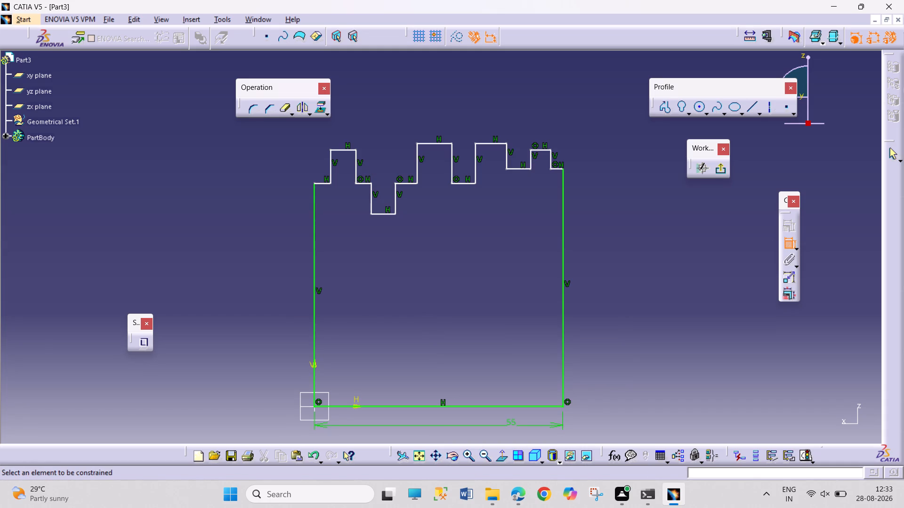
{"action": "left_click_drag", "start_coordinate": [315, 320], "coordinate": [298, 326]}
{"action": "left_click", "coordinate": [254, 332]}
{"action": "double_click", "coordinate": [257, 332]}
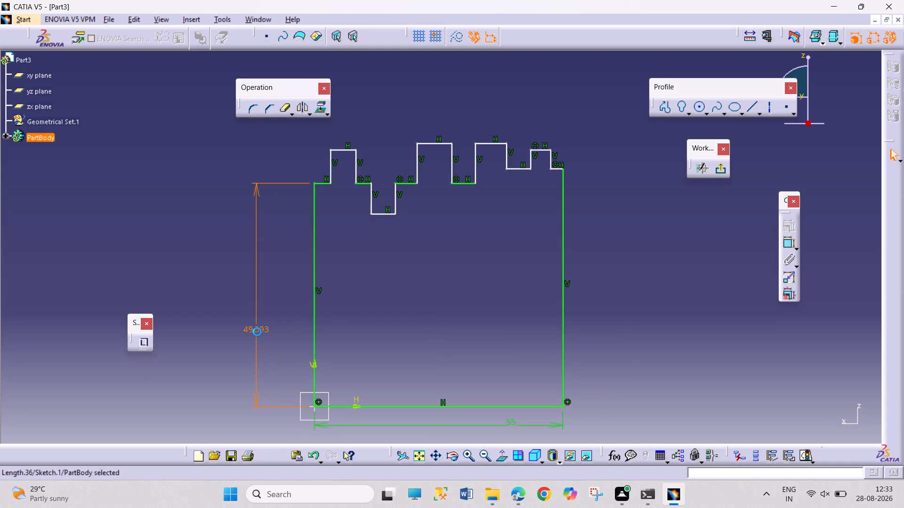
{"action": "type", "text": "21/2"}
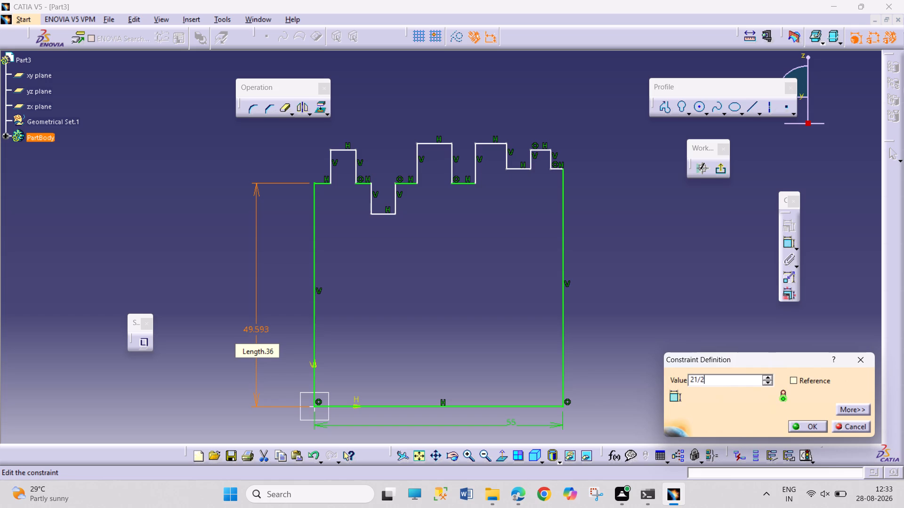
{"action": "key", "text": "Return"}
{"action": "middle_click_drag", "start_coordinate": [436, 438], "coordinate": [387, 286]}
{"action": "left_click", "coordinate": [400, 333]}
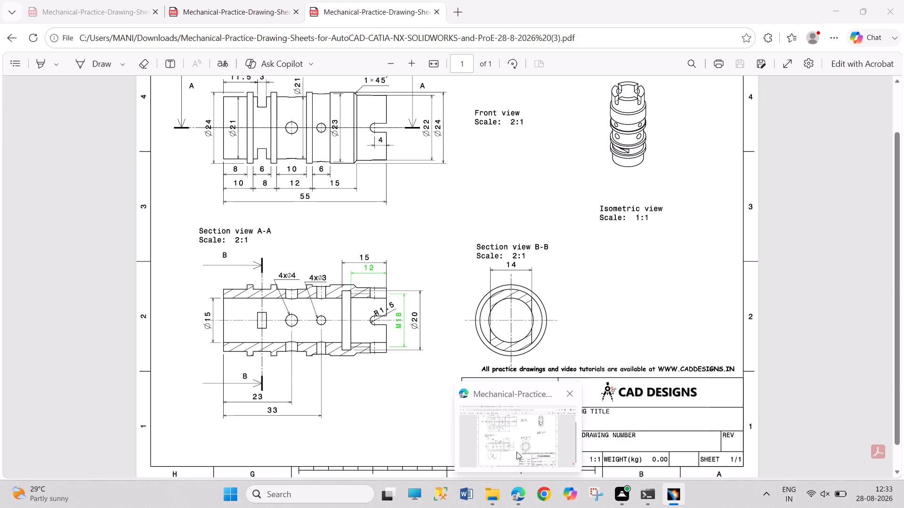
Check the practice drawing in Edge, and back in CATIA dimension the first collar's top edge from the base line.
{"action": "left_click", "coordinate": [517, 452]}
{"action": "scroll", "coordinate": [446, 334], "scroll_direction": "up", "scroll_amount": 1}
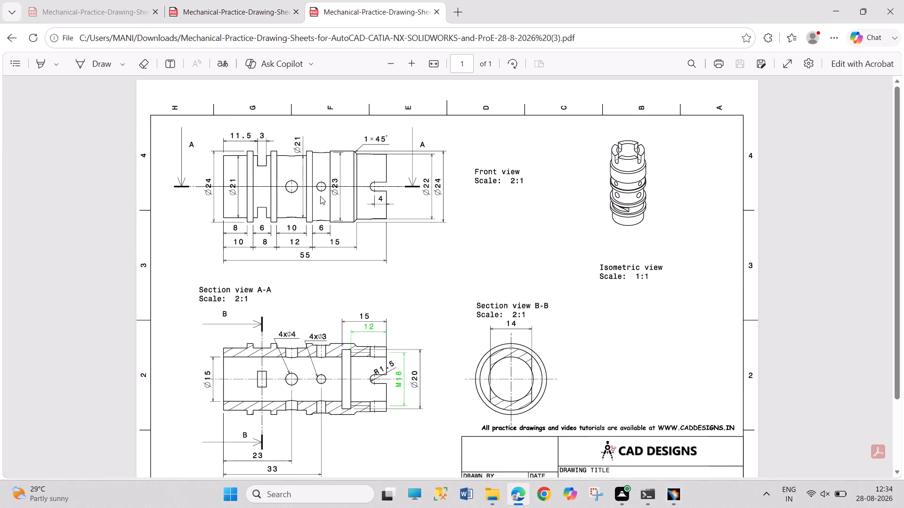
{"action": "left_click", "coordinate": [674, 487]}
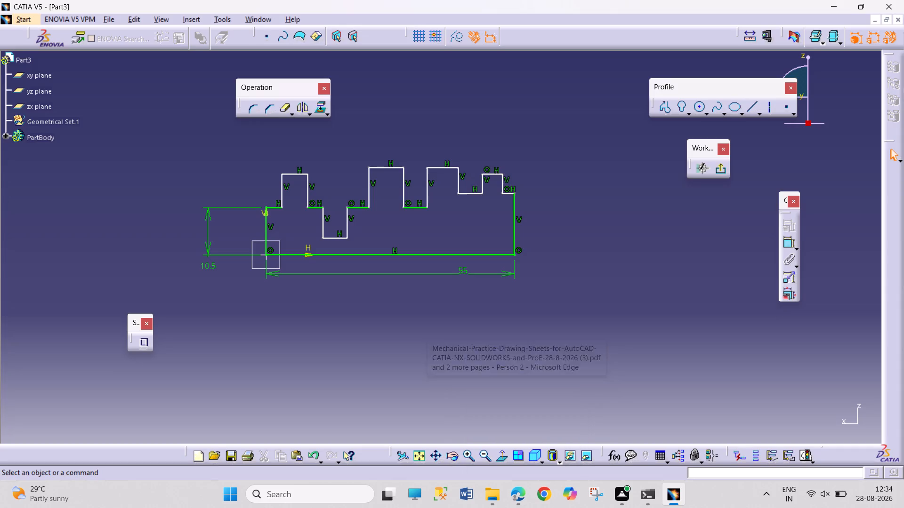
{"action": "left_click", "coordinate": [790, 239]}
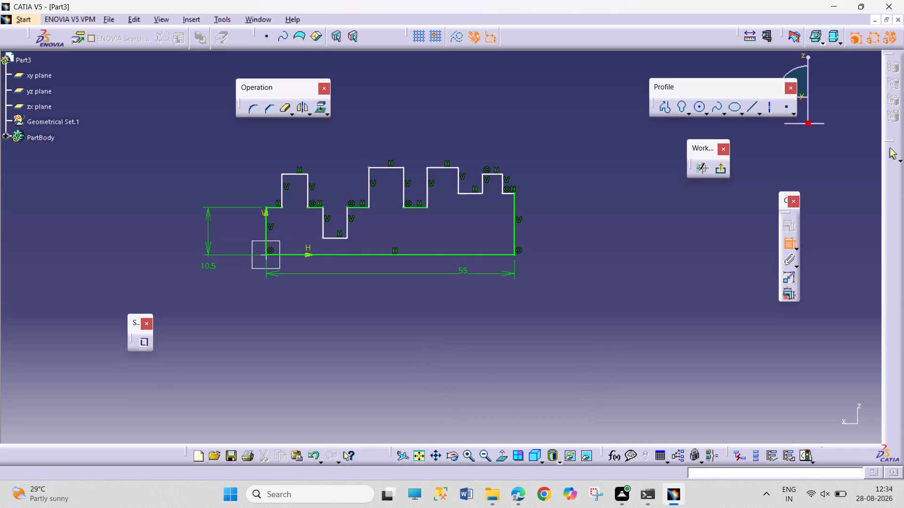
{"action": "left_click", "coordinate": [297, 252]}
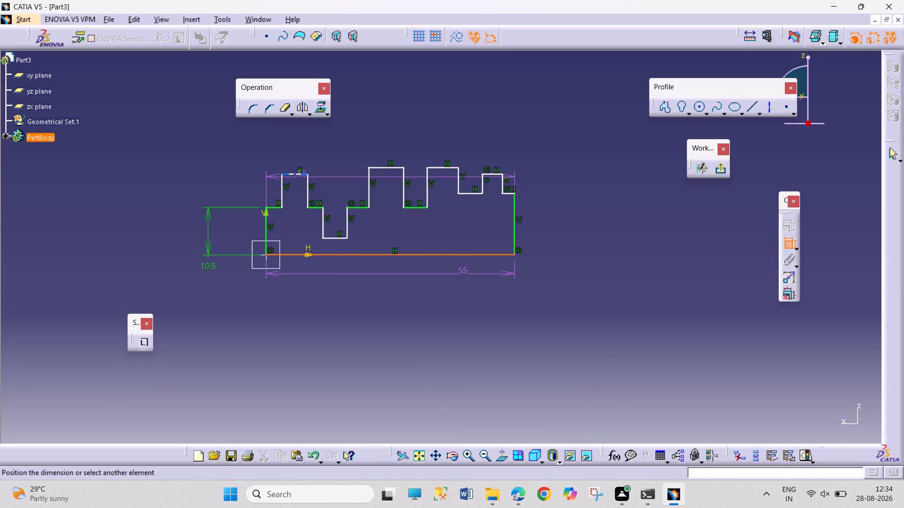
{"action": "left_click", "coordinate": [302, 174]}
{"action": "left_click", "coordinate": [135, 189]}
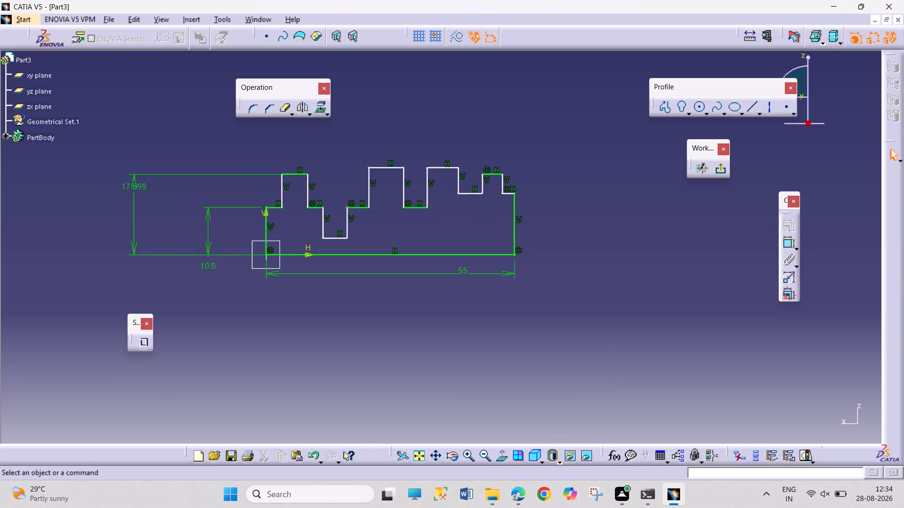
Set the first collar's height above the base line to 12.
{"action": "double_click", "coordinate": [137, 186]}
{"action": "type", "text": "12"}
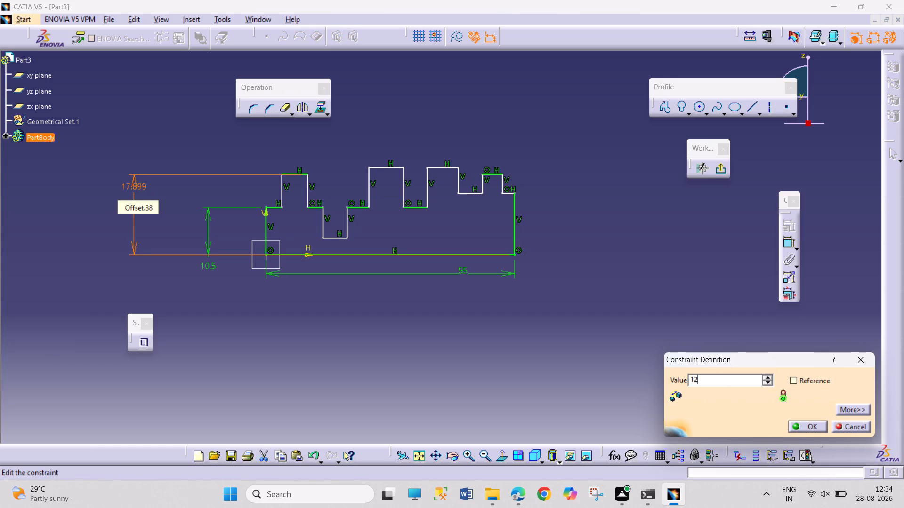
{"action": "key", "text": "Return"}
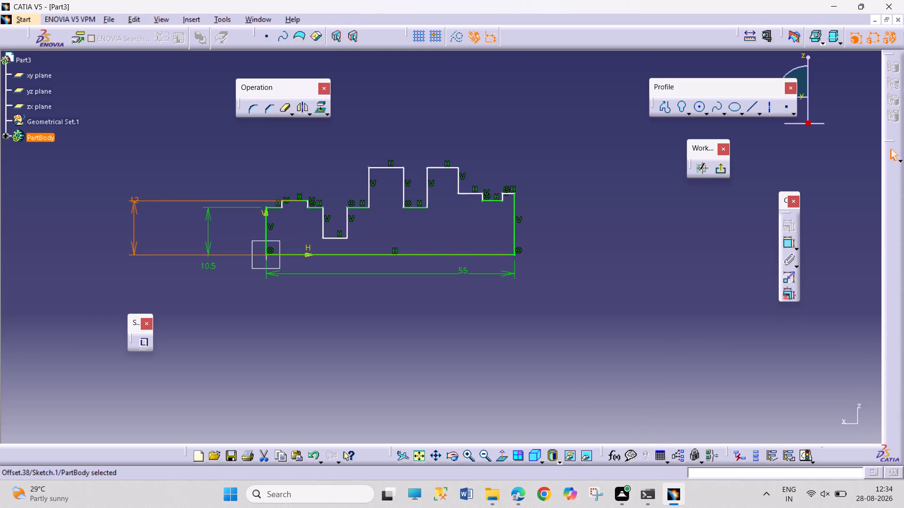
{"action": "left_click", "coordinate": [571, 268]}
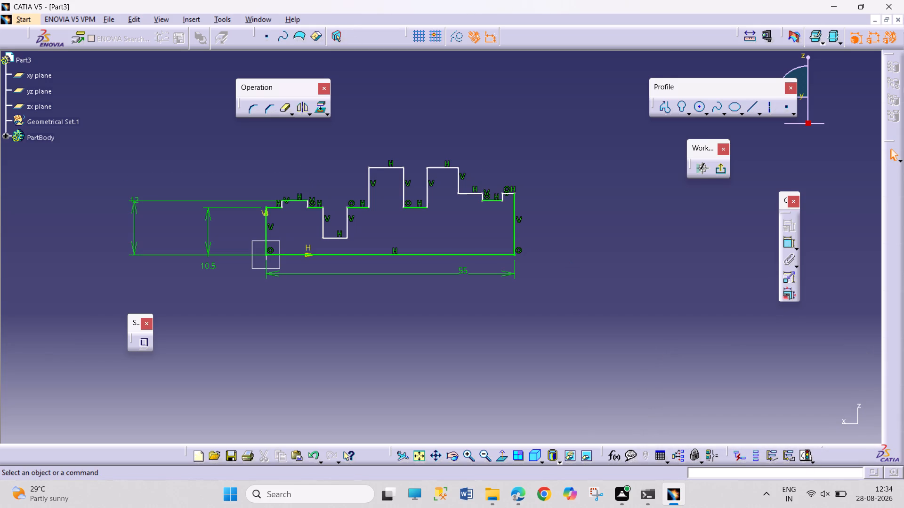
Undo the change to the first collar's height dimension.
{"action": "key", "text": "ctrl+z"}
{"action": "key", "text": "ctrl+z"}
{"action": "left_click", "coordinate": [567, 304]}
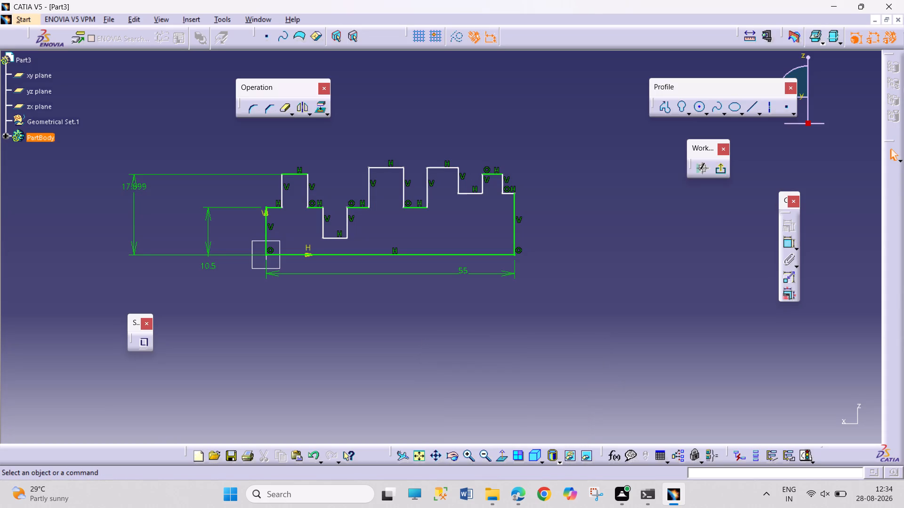
Delete the coincidence constraint linking the last collar's top edge to the first collar's top edge.
{"action": "right_click", "coordinate": [487, 170]}
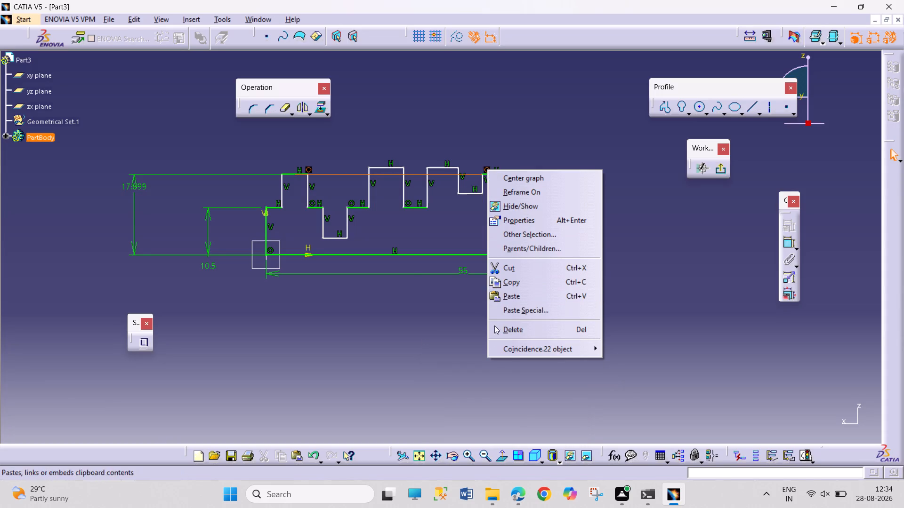
{"action": "left_click", "coordinate": [499, 330]}
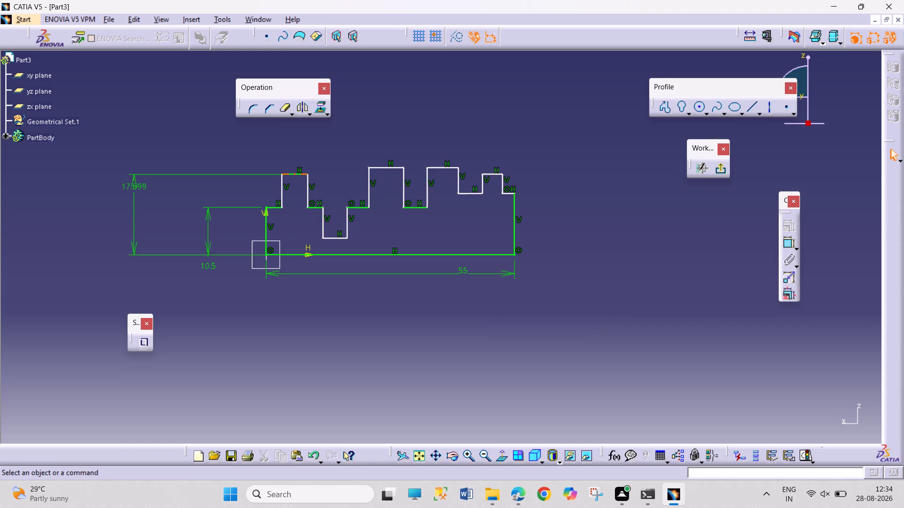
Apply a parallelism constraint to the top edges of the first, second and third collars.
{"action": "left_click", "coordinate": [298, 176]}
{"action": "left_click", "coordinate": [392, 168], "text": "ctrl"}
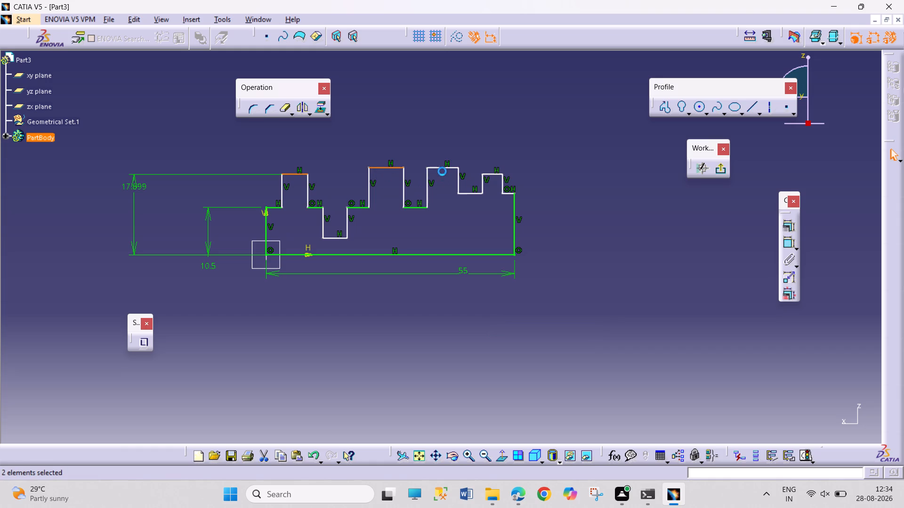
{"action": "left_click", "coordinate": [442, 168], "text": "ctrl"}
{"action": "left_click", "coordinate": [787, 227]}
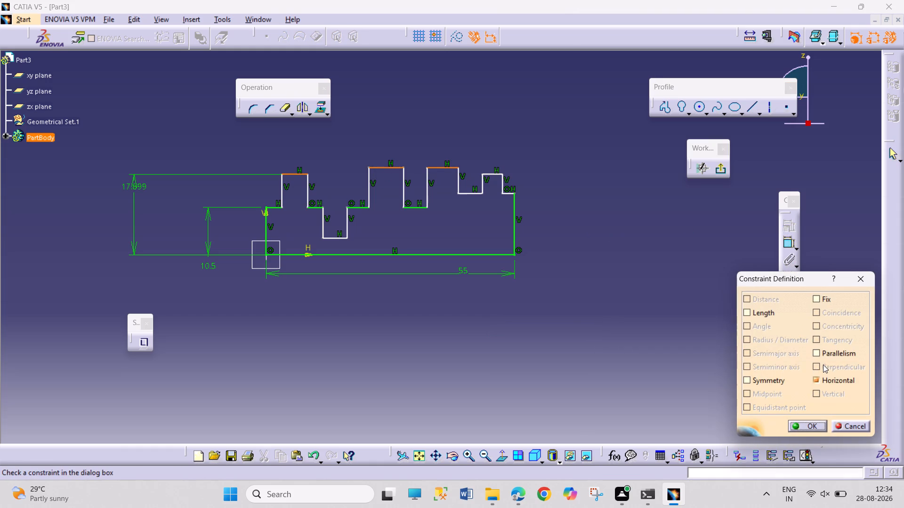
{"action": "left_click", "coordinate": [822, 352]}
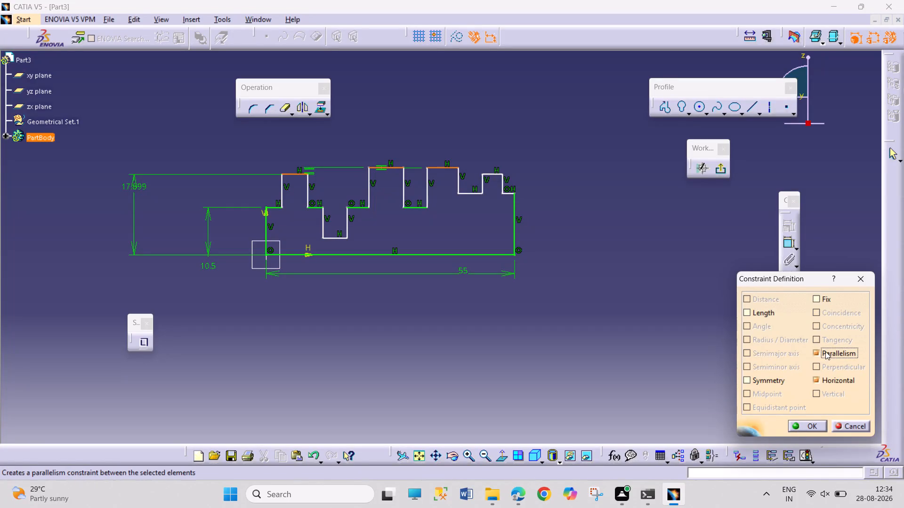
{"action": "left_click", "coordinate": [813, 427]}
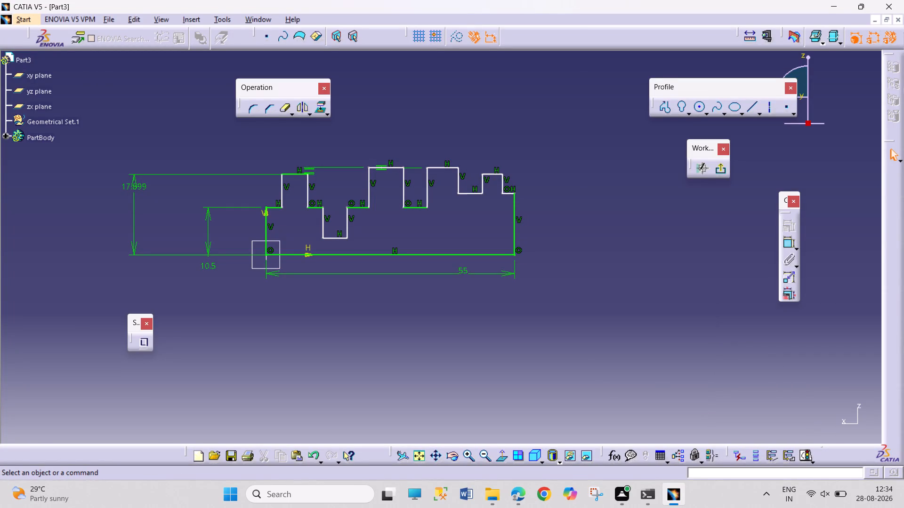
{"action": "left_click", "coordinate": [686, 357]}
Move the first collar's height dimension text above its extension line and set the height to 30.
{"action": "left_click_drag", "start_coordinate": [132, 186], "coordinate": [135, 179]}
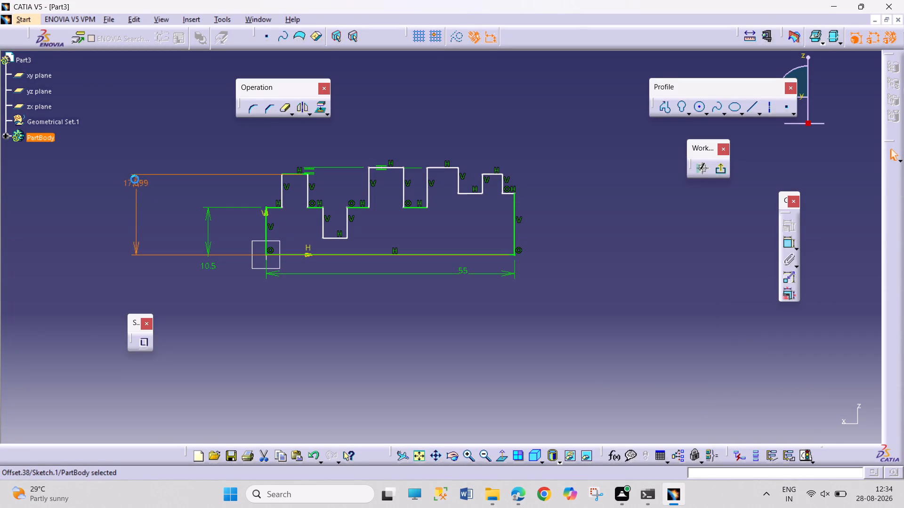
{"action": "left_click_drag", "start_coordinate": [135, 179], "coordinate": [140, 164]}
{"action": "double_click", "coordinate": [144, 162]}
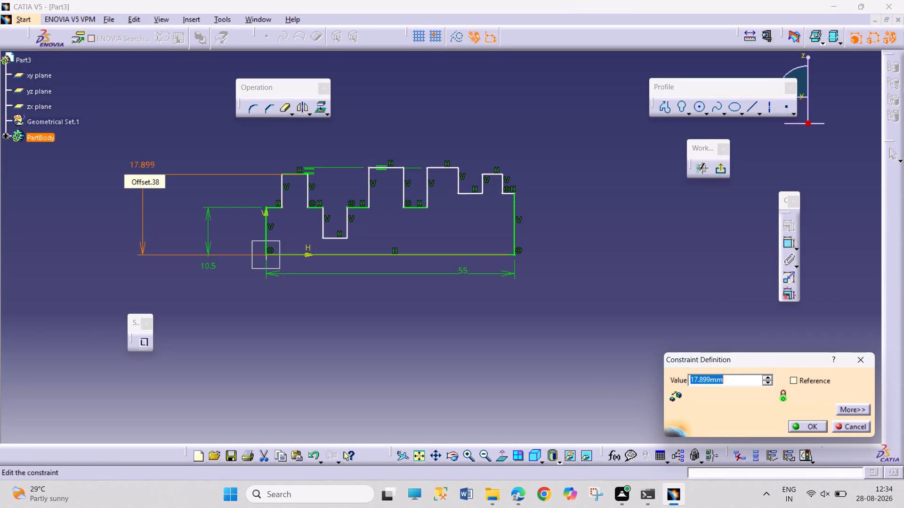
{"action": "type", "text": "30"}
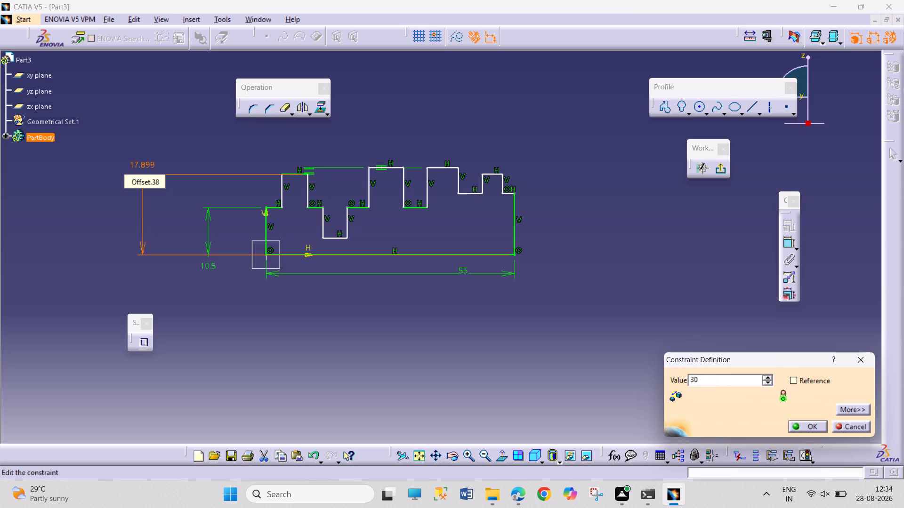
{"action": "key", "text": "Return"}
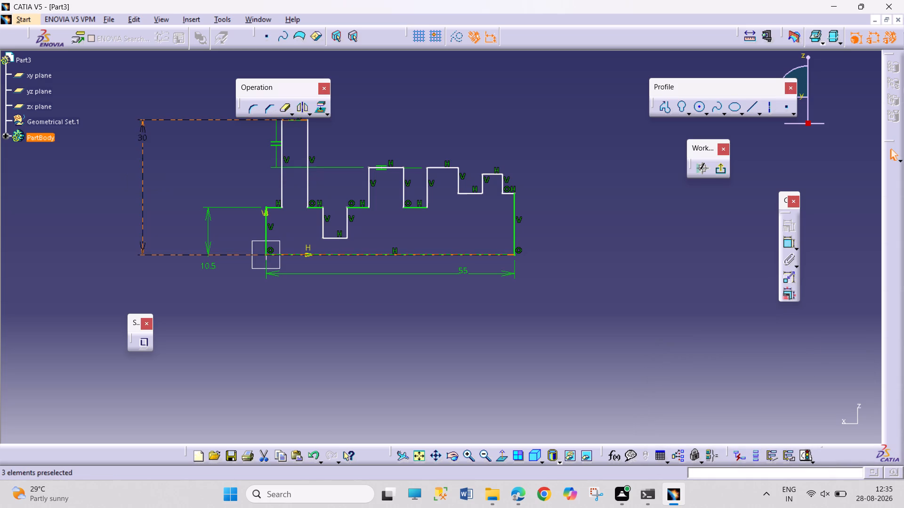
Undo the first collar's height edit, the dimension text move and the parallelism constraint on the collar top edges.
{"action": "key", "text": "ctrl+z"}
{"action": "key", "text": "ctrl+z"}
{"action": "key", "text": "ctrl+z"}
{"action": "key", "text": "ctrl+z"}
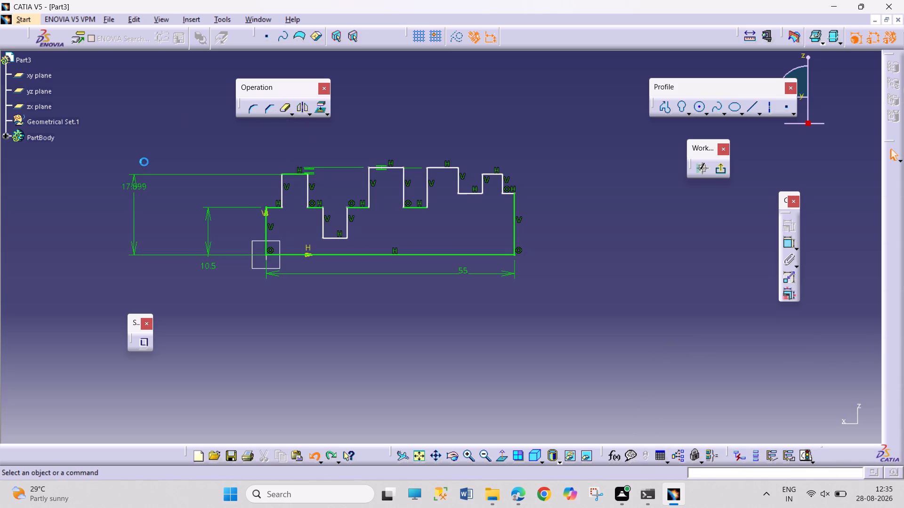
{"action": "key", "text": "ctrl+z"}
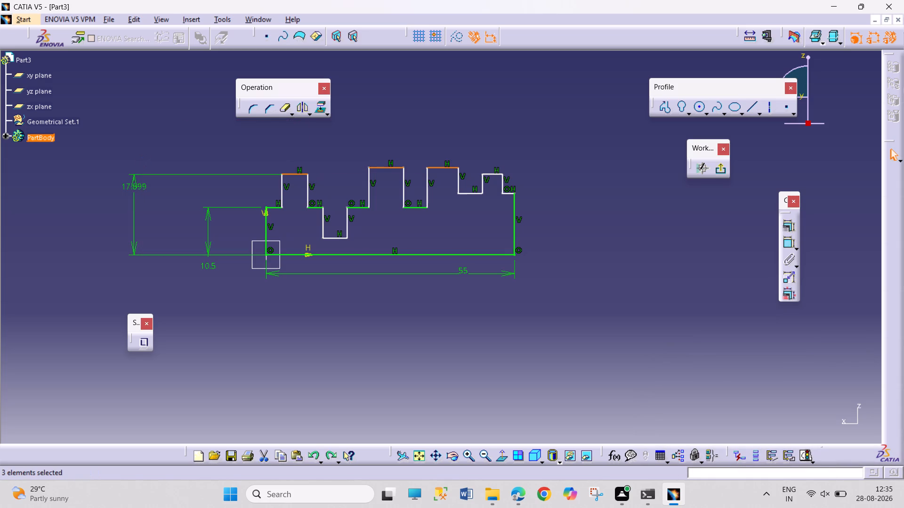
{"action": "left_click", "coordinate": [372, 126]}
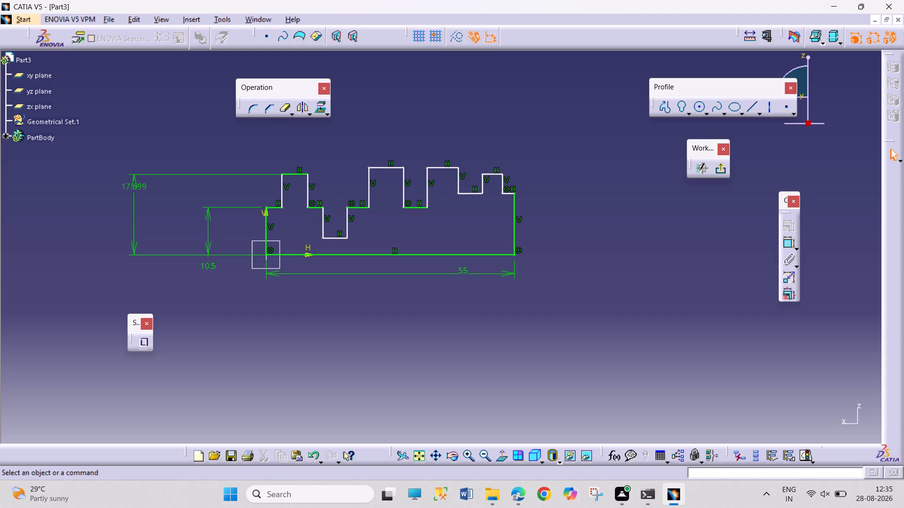
Make the second collar's top edge coincident with the first collar's top edge.
{"action": "left_click", "coordinate": [301, 174]}
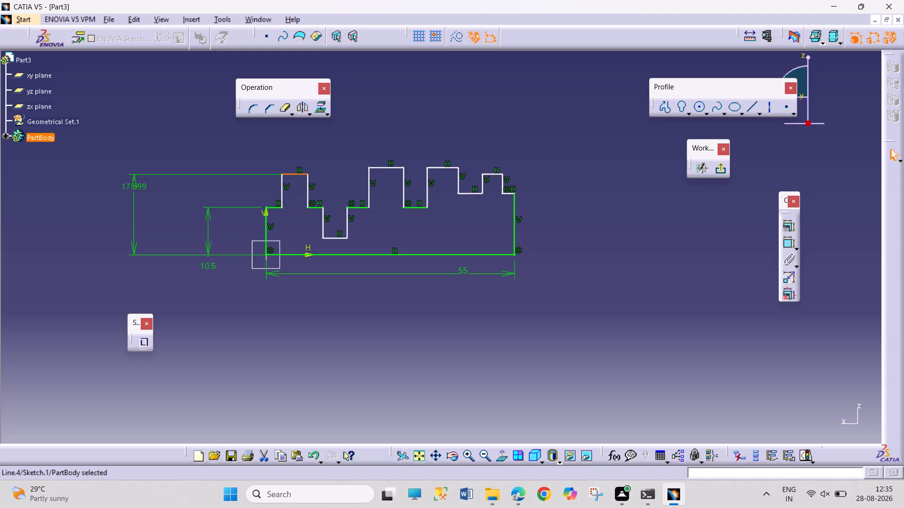
{"action": "left_click", "coordinate": [391, 167], "text": "ctrl"}
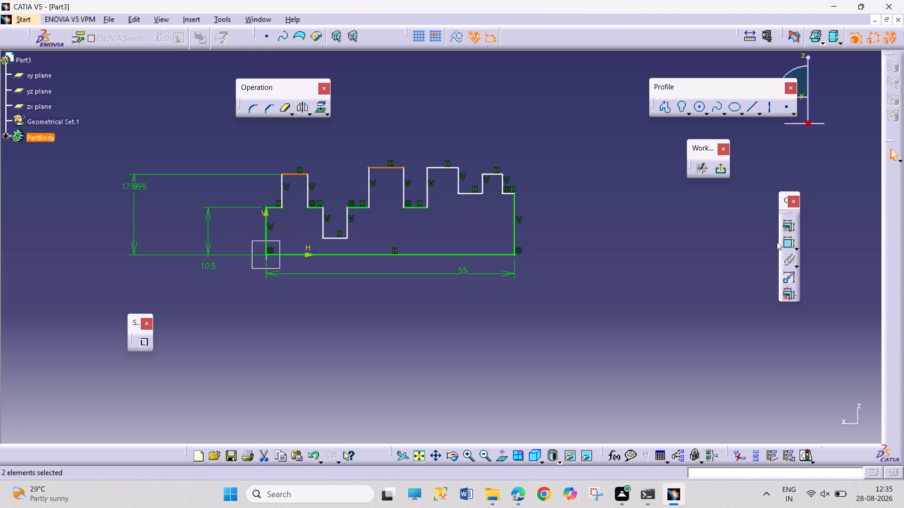
{"action": "left_click", "coordinate": [787, 228]}
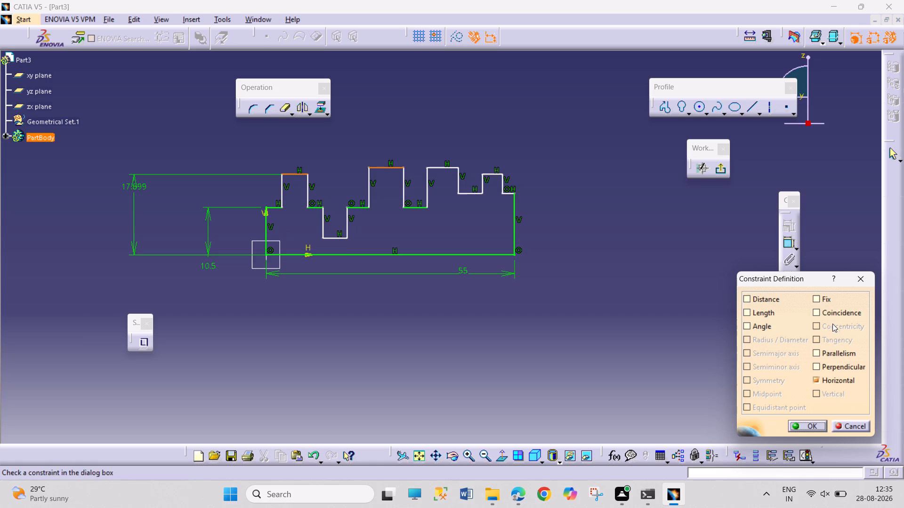
{"action": "left_click", "coordinate": [832, 310]}
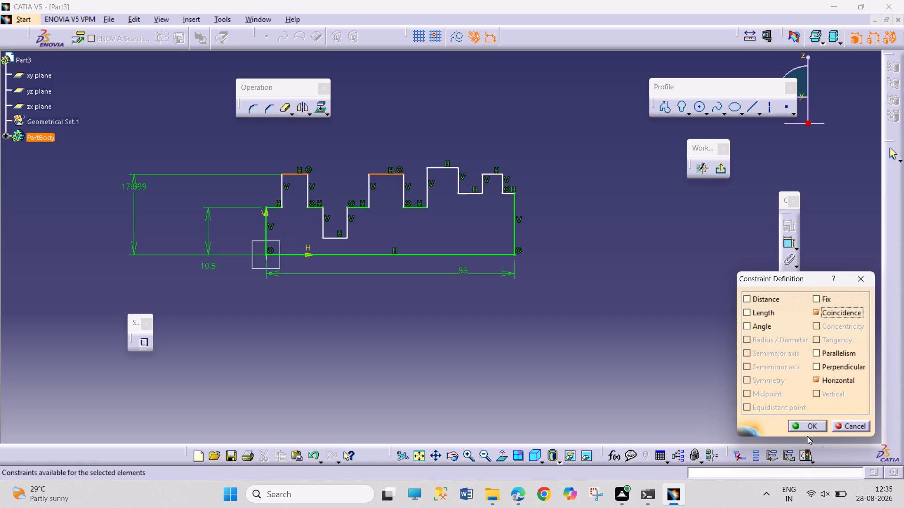
{"action": "left_click", "coordinate": [806, 435]}
{"action": "left_click", "coordinate": [803, 427]}
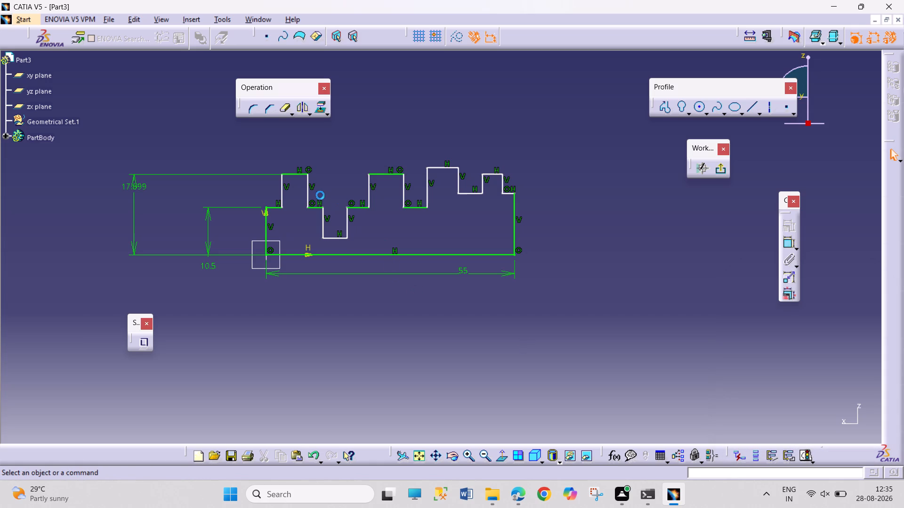
Make the third collar's top edge coincident with the second collar's top edge.
{"action": "left_click", "coordinate": [392, 173]}
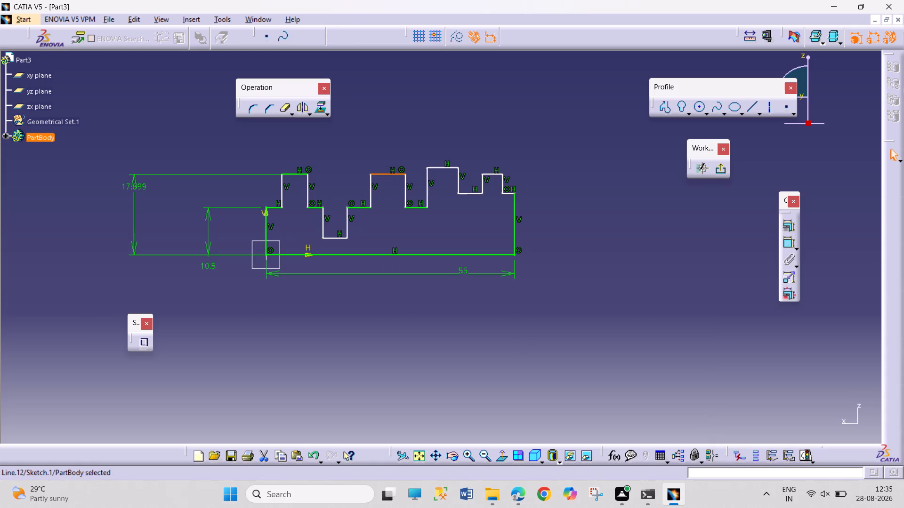
{"action": "left_click", "coordinate": [443, 169], "text": "ctrl"}
{"action": "left_click", "coordinate": [790, 231]}
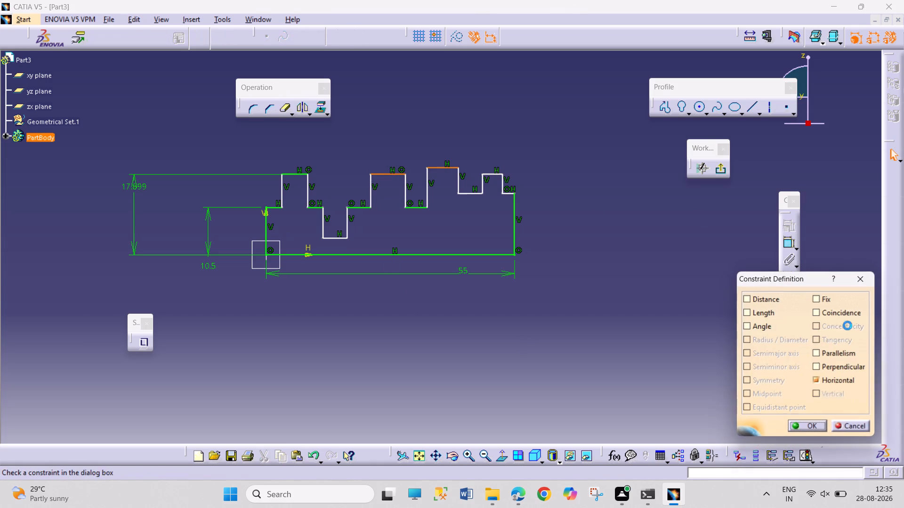
{"action": "left_click", "coordinate": [828, 305]}
{"action": "left_click", "coordinate": [828, 312]}
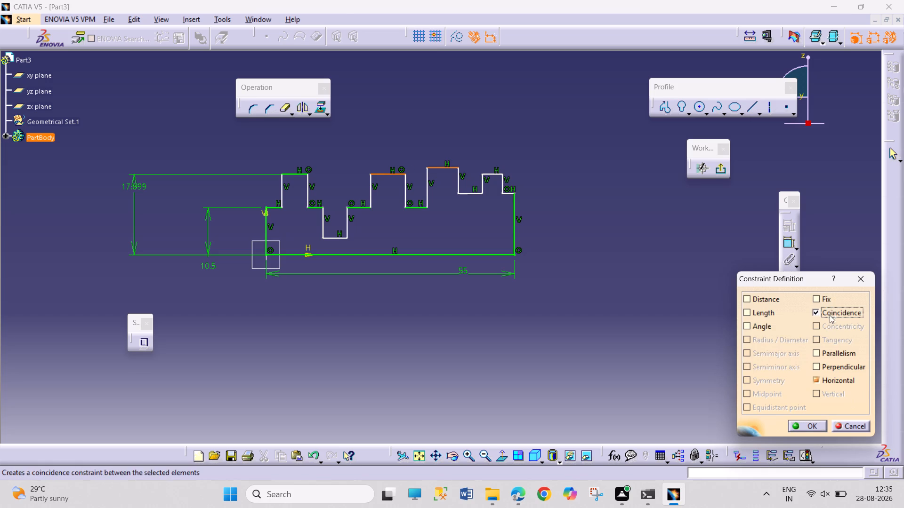
{"action": "left_click", "coordinate": [802, 425]}
{"action": "left_click", "coordinate": [663, 359]}
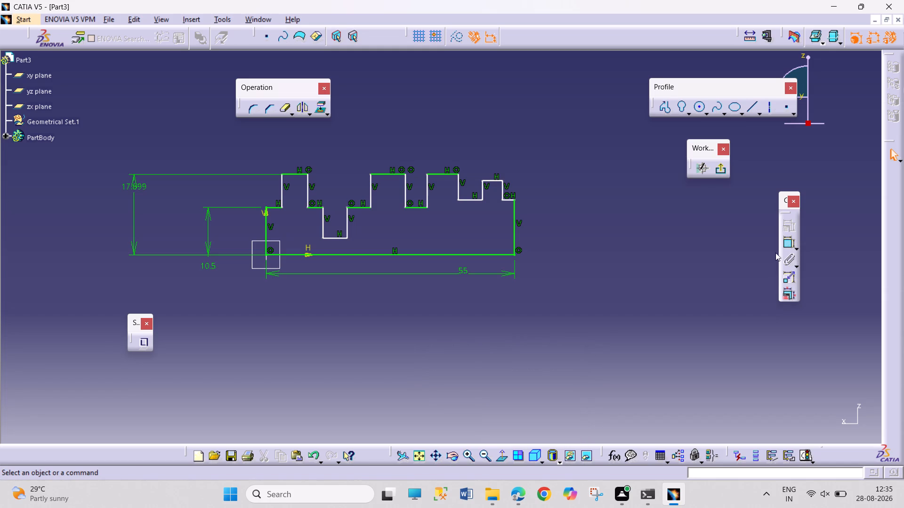
Set the first collar's height above the base line to 12 mm.
{"action": "double_click", "coordinate": [141, 184]}
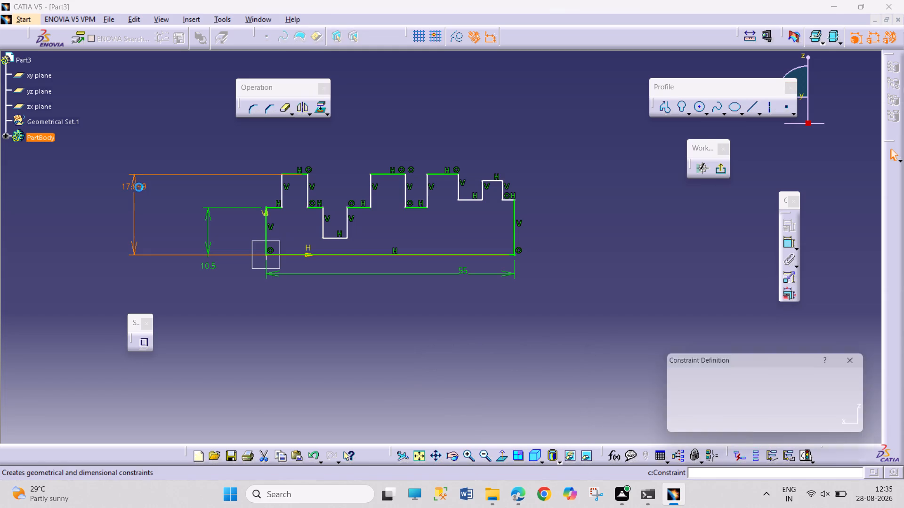
{"action": "left_click", "coordinate": [139, 187]}
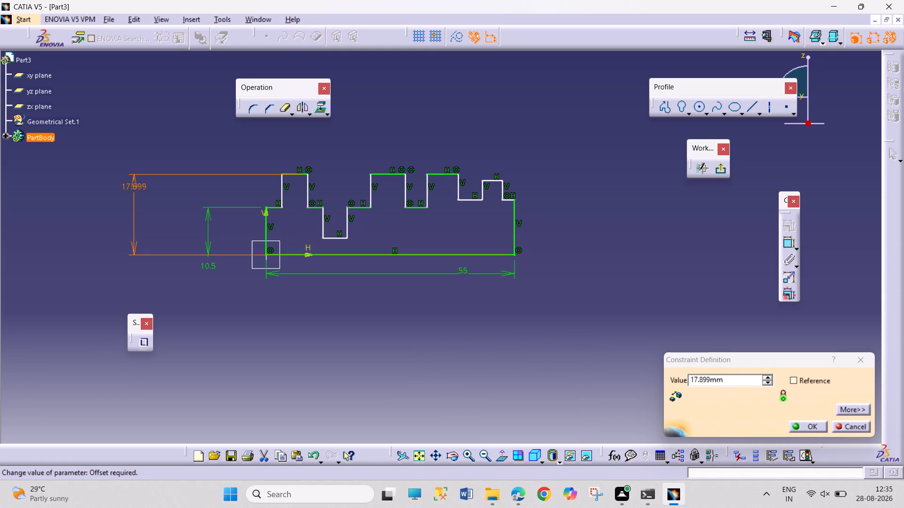
{"action": "double_click", "coordinate": [738, 382]}
{"action": "type", "text": "12"}
{"action": "key", "text": "Return"}
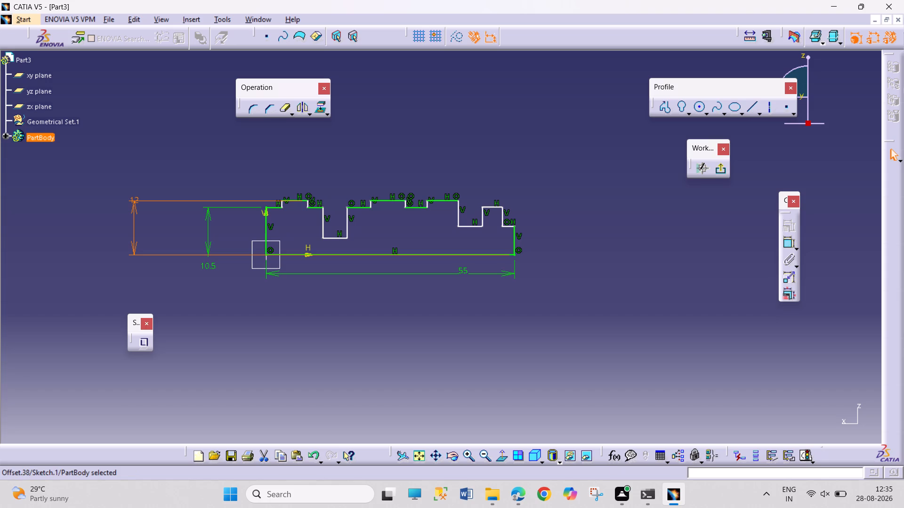
{"action": "left_click", "coordinate": [310, 379]}
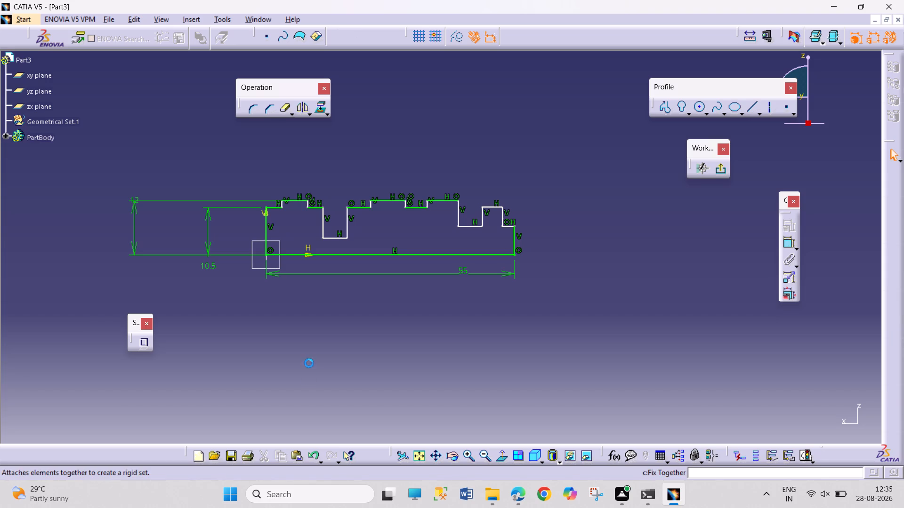
Move the text of the 12 and 10.5 height dimensions clear above the profile.
{"action": "left_click_drag", "start_coordinate": [136, 196], "coordinate": [157, 144]}
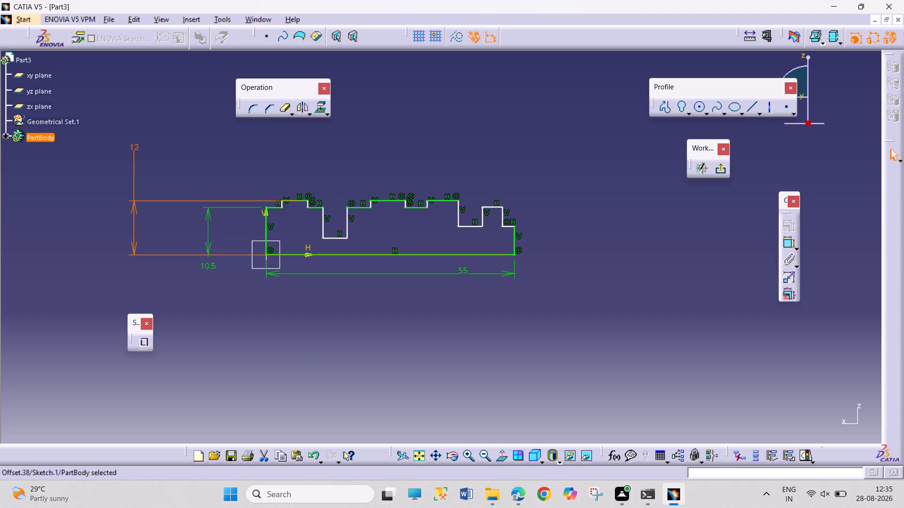
{"action": "left_click", "coordinate": [207, 179]}
{"action": "left_click_drag", "start_coordinate": [207, 266], "coordinate": [228, 148]}
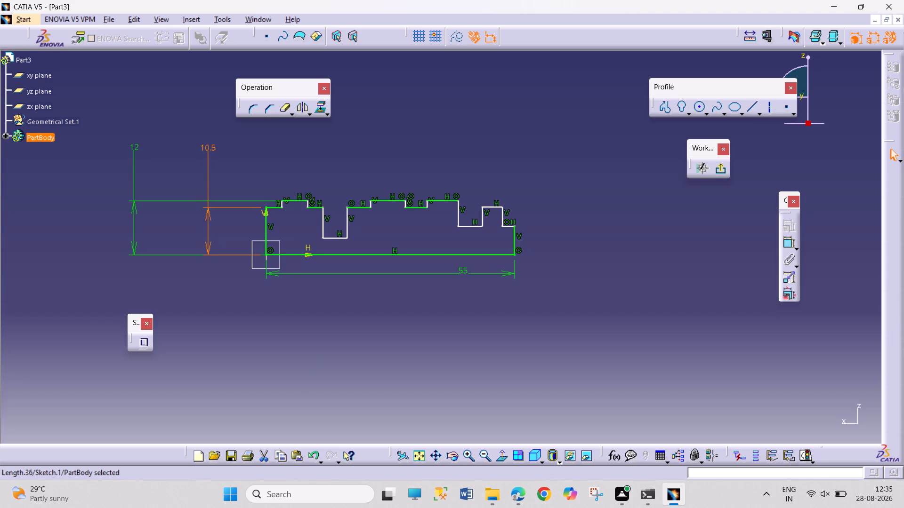
{"action": "left_click", "coordinate": [245, 159]}
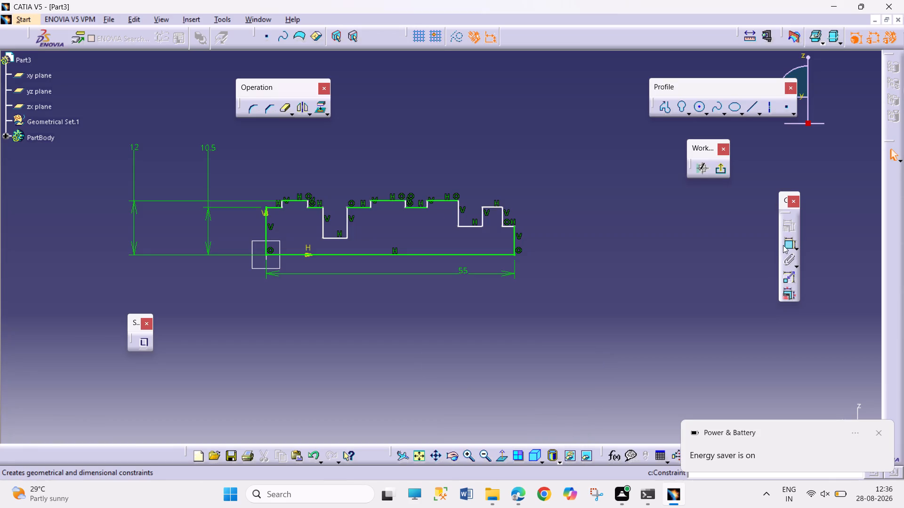
Dimension the length of the first horizontal step next to the origin and set it to 8 mm.
{"action": "left_click", "coordinate": [787, 243]}
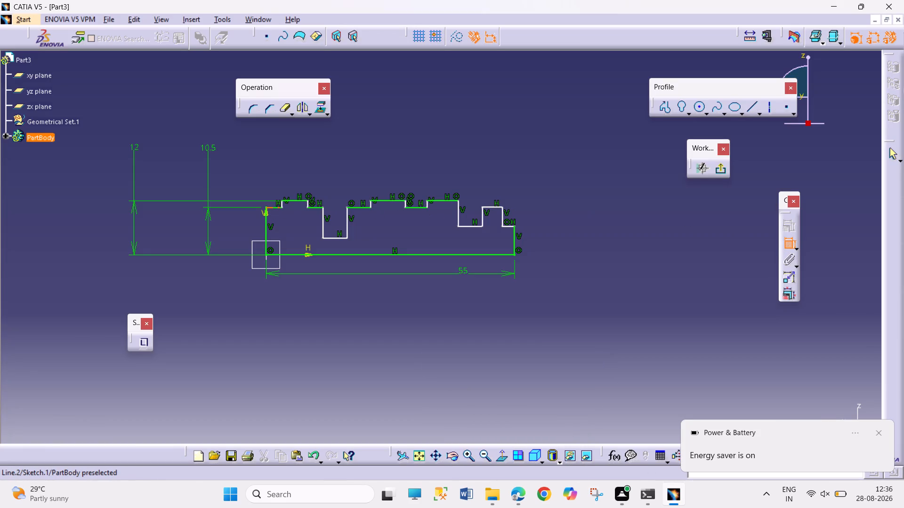
{"action": "left_click_drag", "start_coordinate": [275, 206], "coordinate": [274, 199]}
{"action": "left_click", "coordinate": [349, 153]}
{"action": "double_click", "coordinate": [351, 151]}
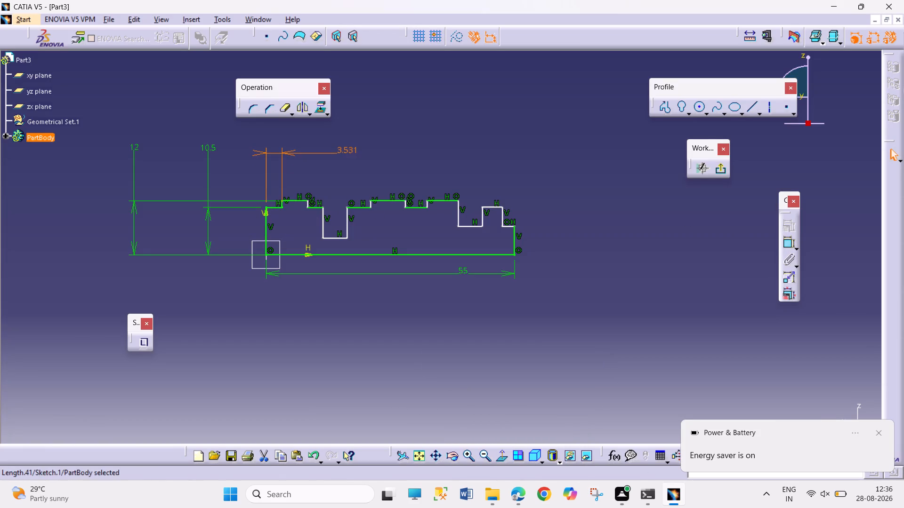
{"action": "key", "text": "8"}
{"action": "key", "text": "Return"}
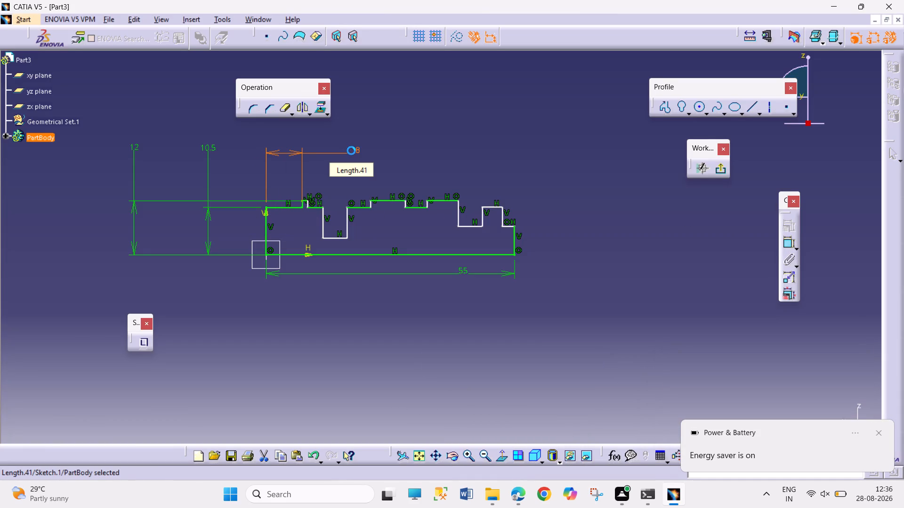
{"action": "left_click", "coordinate": [432, 135]}
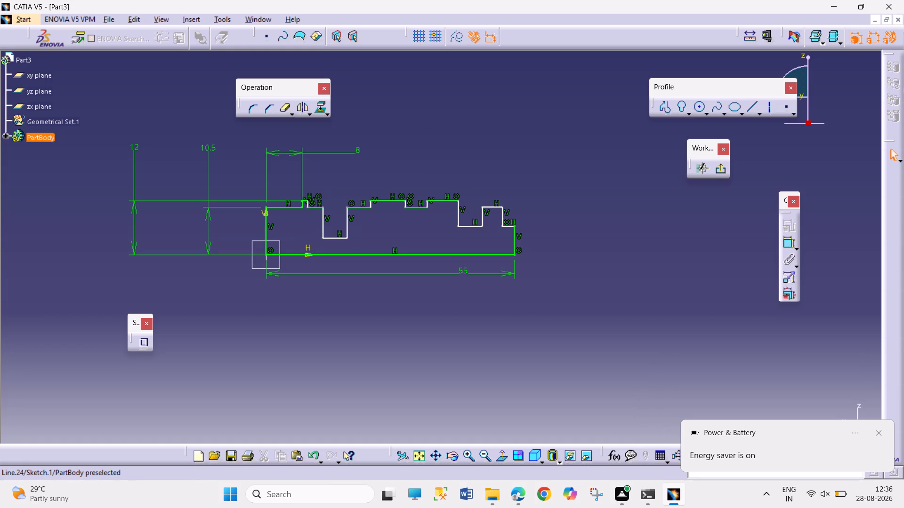
Widen the first collar freehand and shift both walls of the adjacent groove and the second collar's near wall away from the origin.
{"action": "middle_click_drag", "start_coordinate": [319, 267], "coordinate": [319, 223], "text": "ctrl"}
{"action": "middle_click_drag", "start_coordinate": [190, 226], "coordinate": [231, 240]}
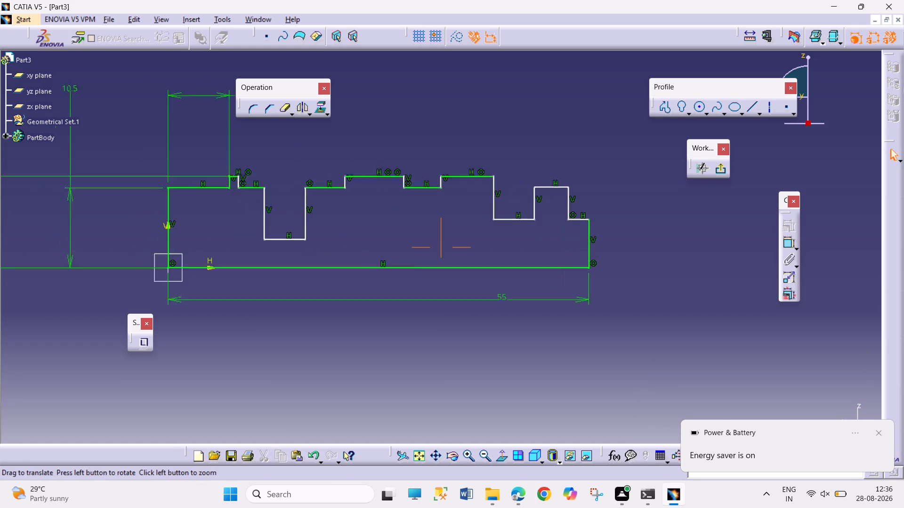
{"action": "middle_click_drag", "start_coordinate": [231, 240], "coordinate": [241, 249]}
{"action": "left_click_drag", "start_coordinate": [268, 199], "coordinate": [283, 200]}
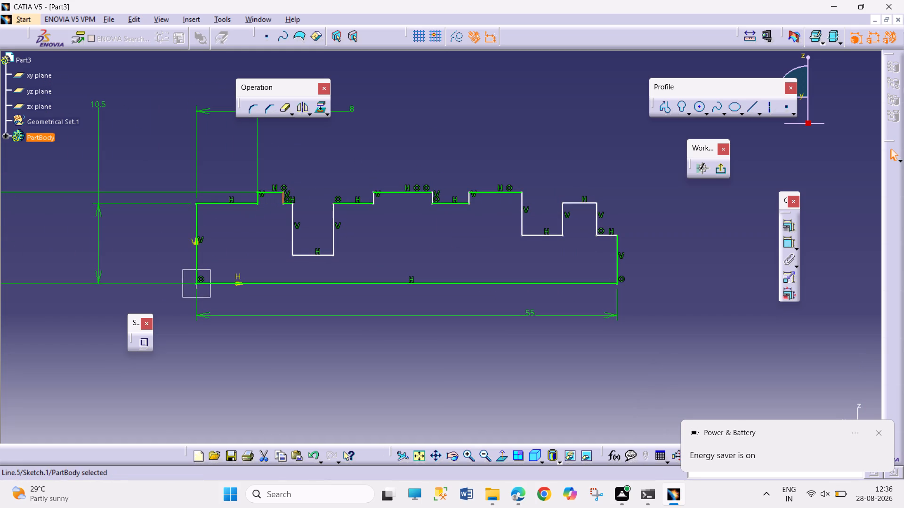
{"action": "left_click_drag", "start_coordinate": [294, 226], "coordinate": [312, 226]}
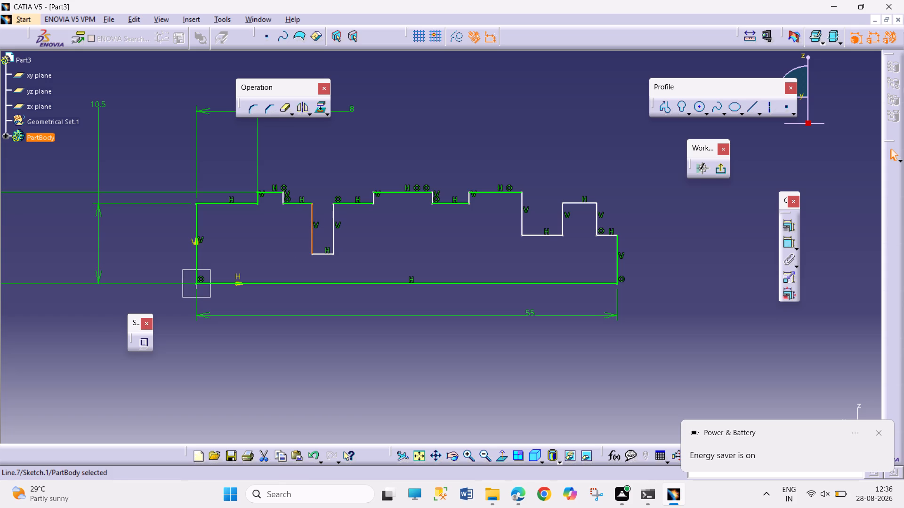
{"action": "left_click_drag", "start_coordinate": [375, 196], "coordinate": [392, 190]}
{"action": "left_click_drag", "start_coordinate": [333, 223], "coordinate": [365, 225]}
{"action": "left_click", "coordinate": [414, 259]}
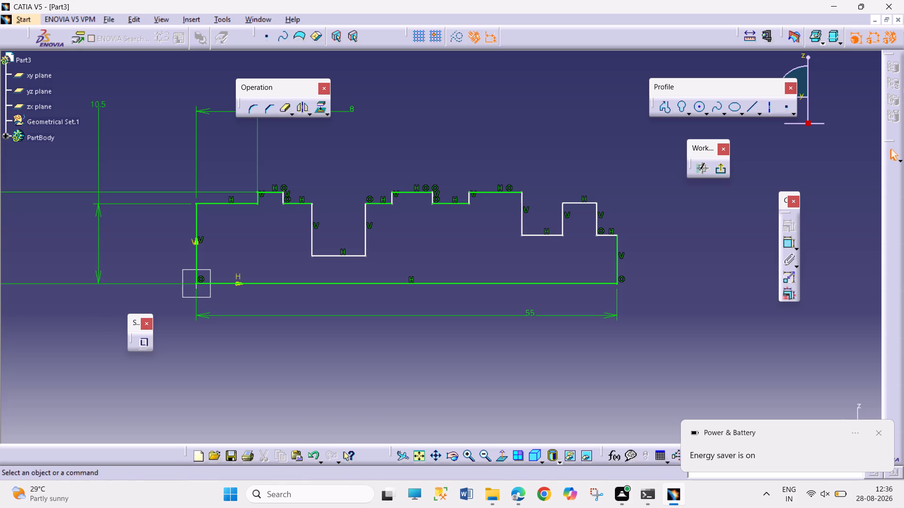
Shift the third collar's near wall slightly away from the origin.
{"action": "left_click_drag", "start_coordinate": [471, 197], "coordinate": [477, 199]}
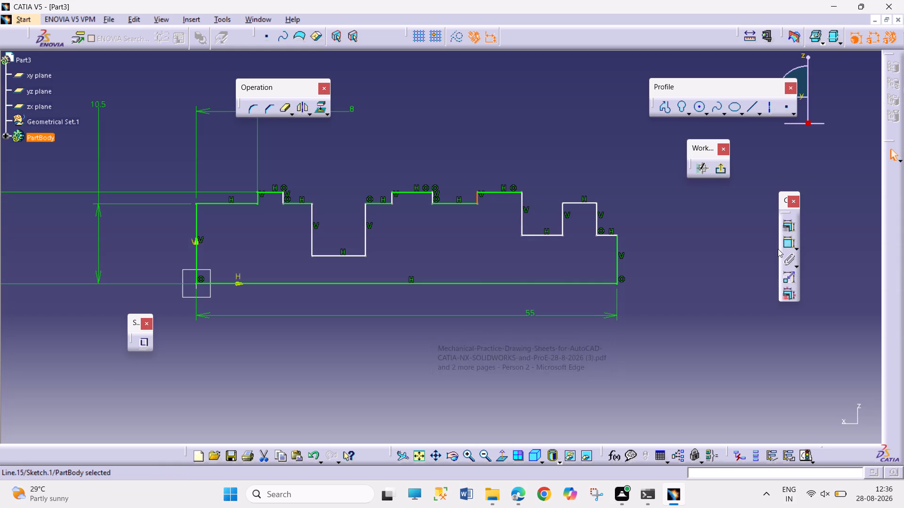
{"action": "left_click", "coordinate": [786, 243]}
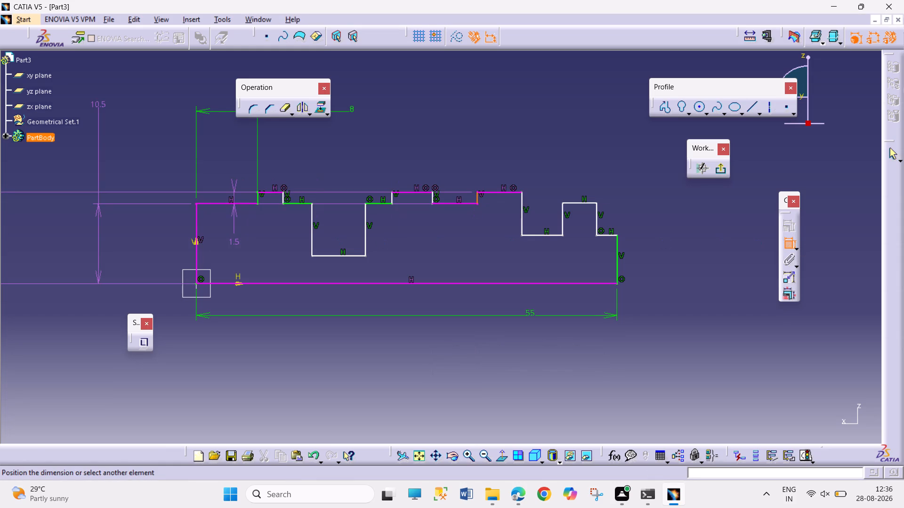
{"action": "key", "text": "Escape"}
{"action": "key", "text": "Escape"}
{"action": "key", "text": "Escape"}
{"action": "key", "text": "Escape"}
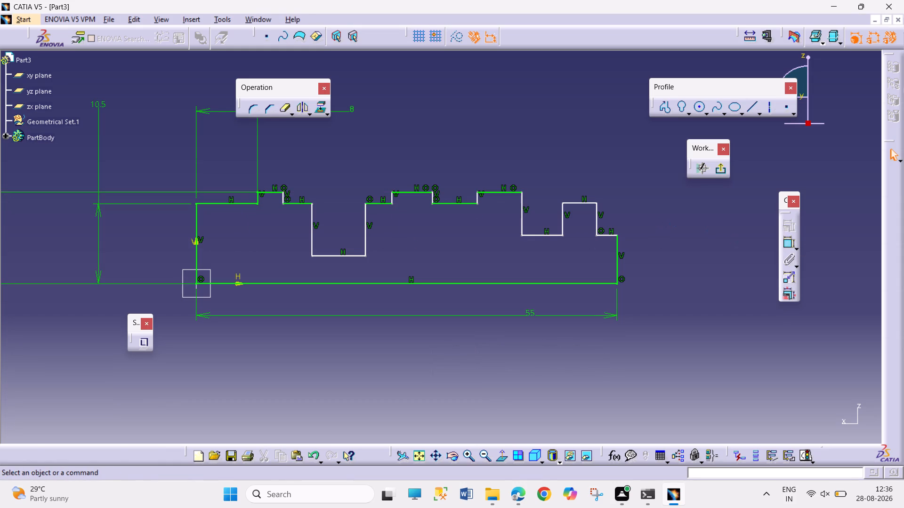
Dimension the distance from the vertical edge at the origin to the first collar's far wall and set it to 10 mm.
{"action": "left_click", "coordinate": [789, 246]}
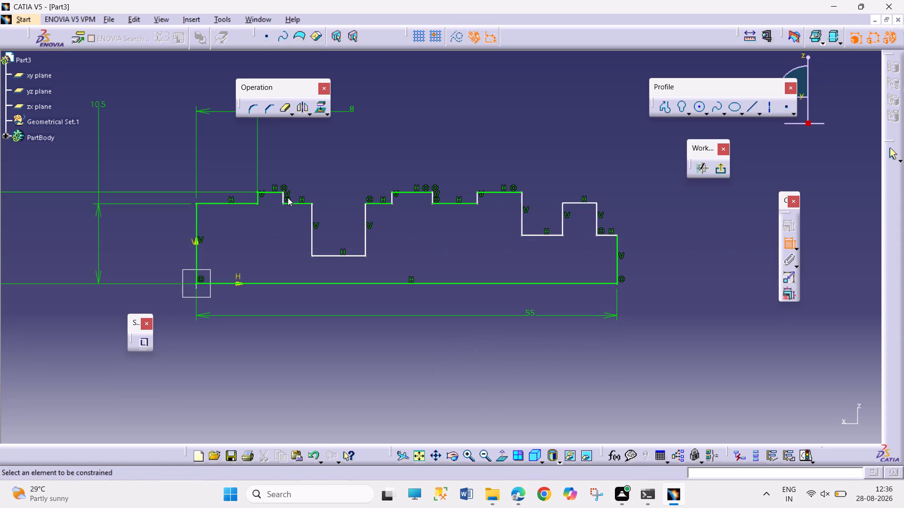
{"action": "left_click", "coordinate": [283, 197]}
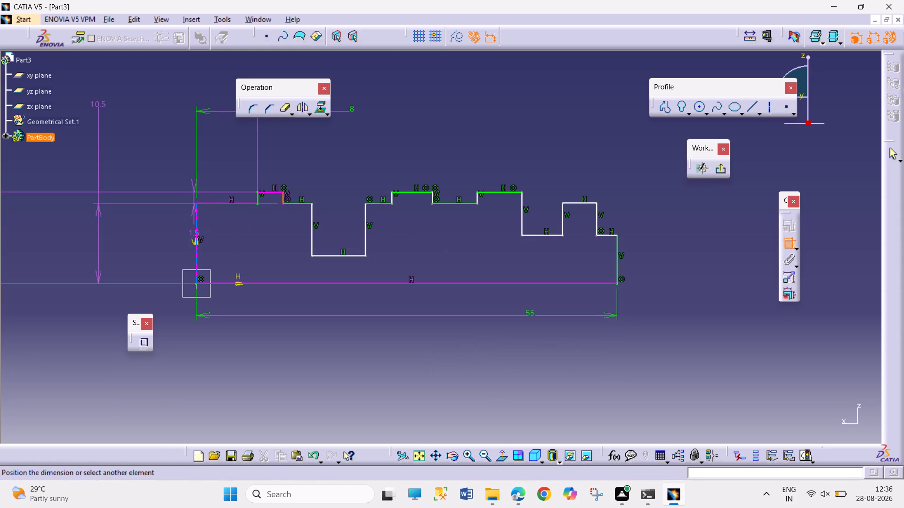
{"action": "left_click", "coordinate": [195, 236]}
{"action": "left_click", "coordinate": [323, 146]}
{"action": "double_click", "coordinate": [329, 143]}
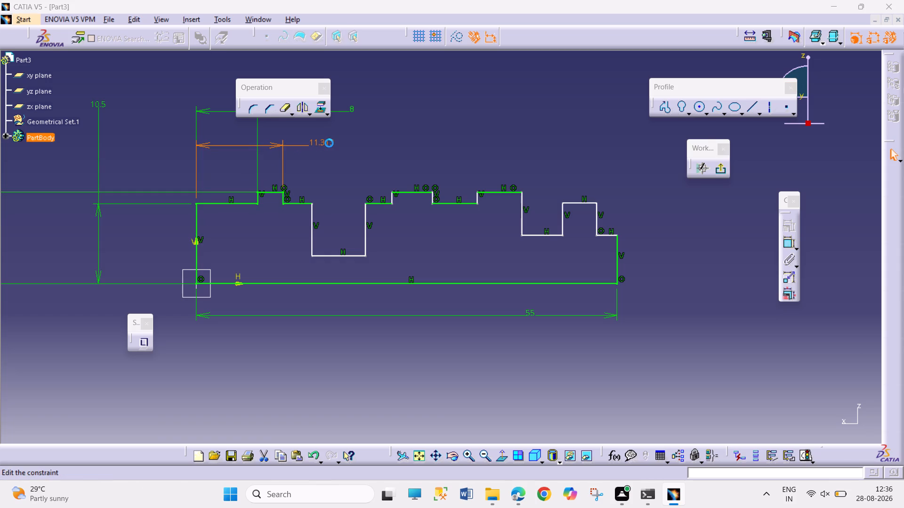
{"action": "type", "text": "10"}
{"action": "key", "text": "Return"}
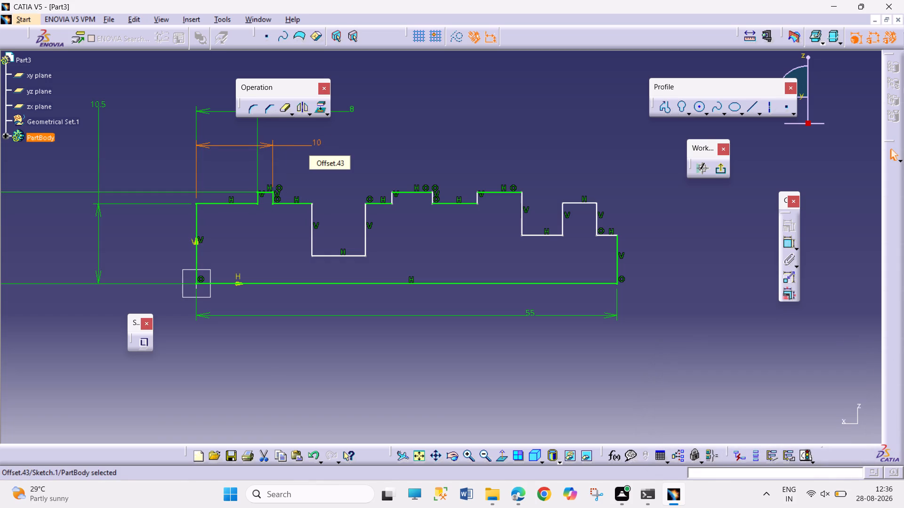
{"action": "left_click", "coordinate": [386, 135]}
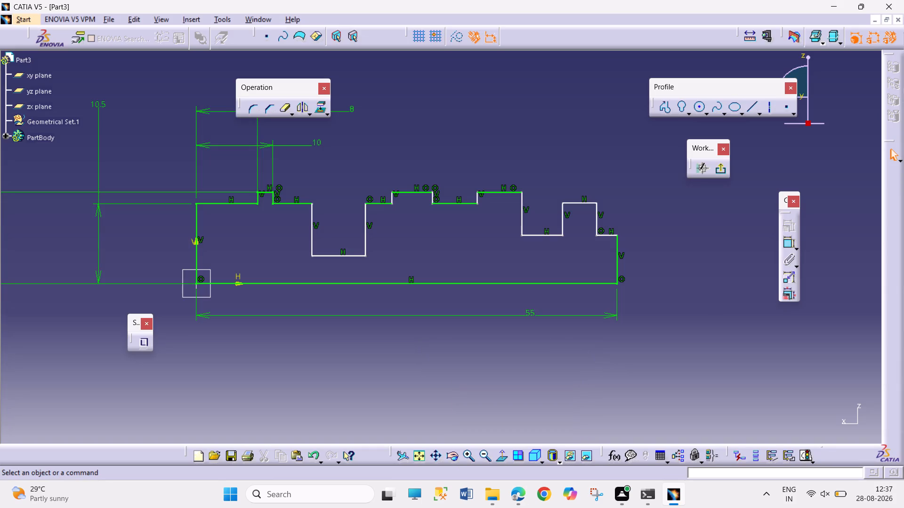
Dimension the distance from the first collar's far wall to the second collar's near wall and set it to 8 mm.
{"action": "left_click", "coordinate": [788, 243]}
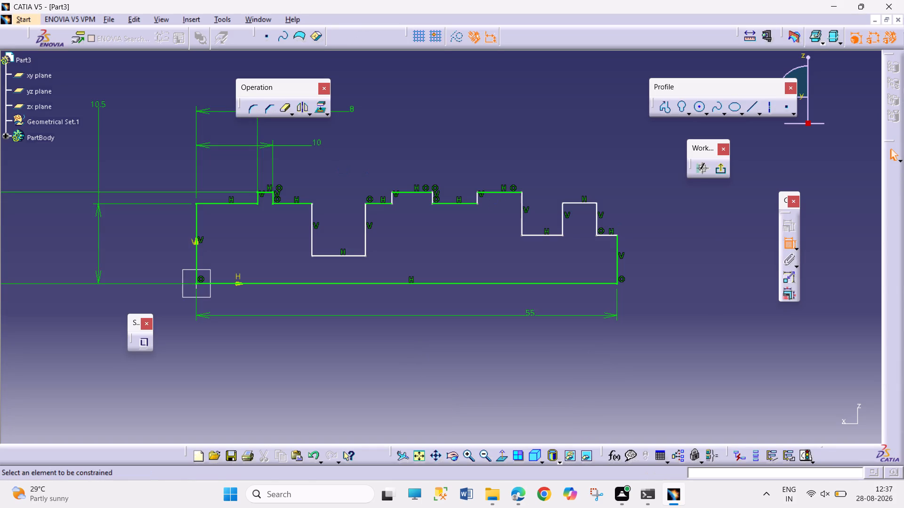
{"action": "left_click", "coordinate": [271, 198]}
{"action": "left_click", "coordinate": [392, 200]}
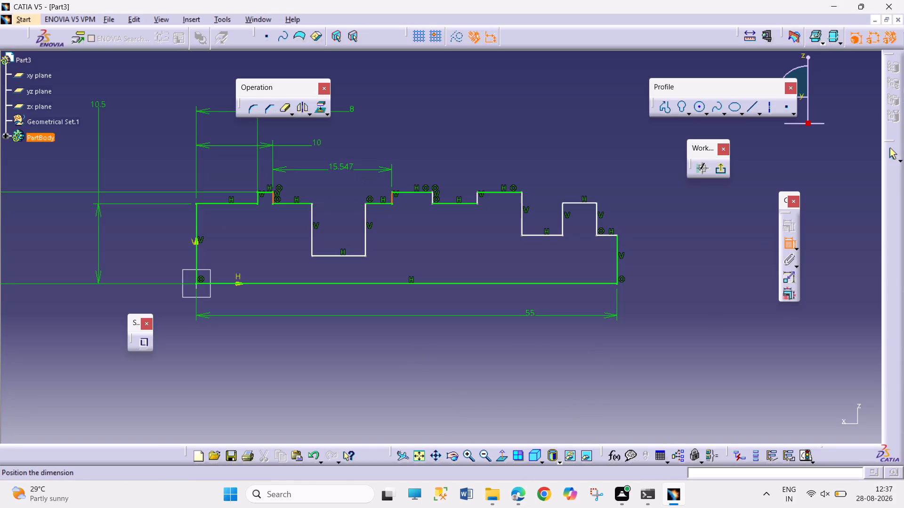
{"action": "left_click", "coordinate": [331, 167]}
{"action": "double_click", "coordinate": [331, 166]}
{"action": "double_click", "coordinate": [331, 165]}
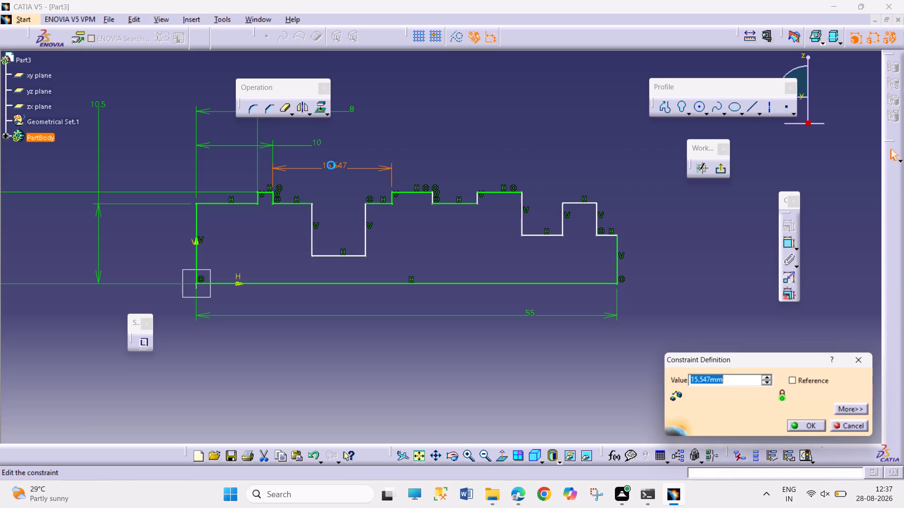
{"action": "key", "text": "8"}
{"action": "key", "text": "Return"}
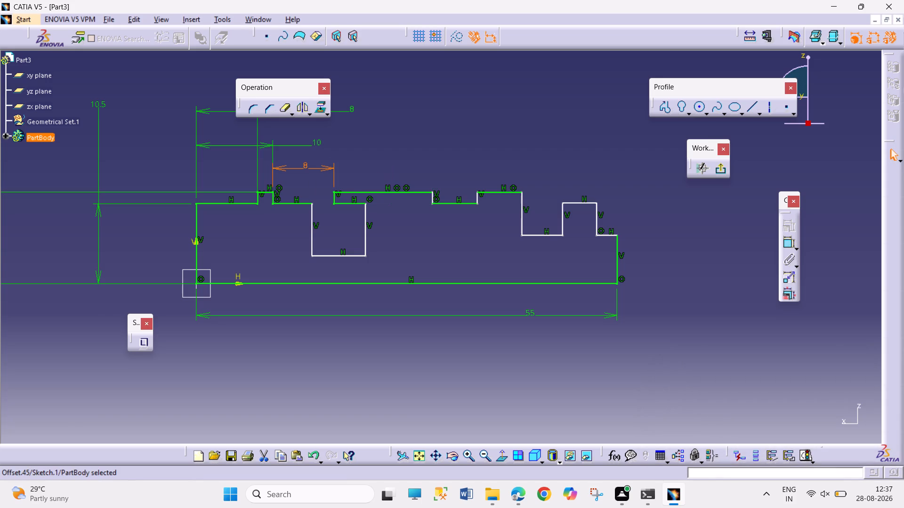
{"action": "left_click_drag", "start_coordinate": [456, 140], "coordinate": [453, 144]}
Move both walls of the groove between the first two collars toward the origin, narrowing it, and raise its floor to make it shallower.
{"action": "left_click_drag", "start_coordinate": [365, 233], "coordinate": [327, 231]}
{"action": "left_click_drag", "start_coordinate": [311, 233], "coordinate": [296, 231]}
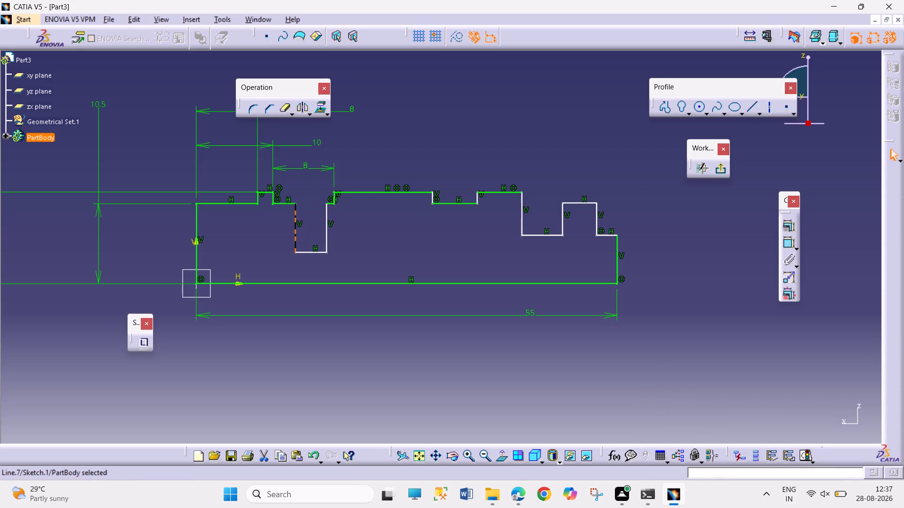
{"action": "left_click_drag", "start_coordinate": [327, 229], "coordinate": [323, 227]}
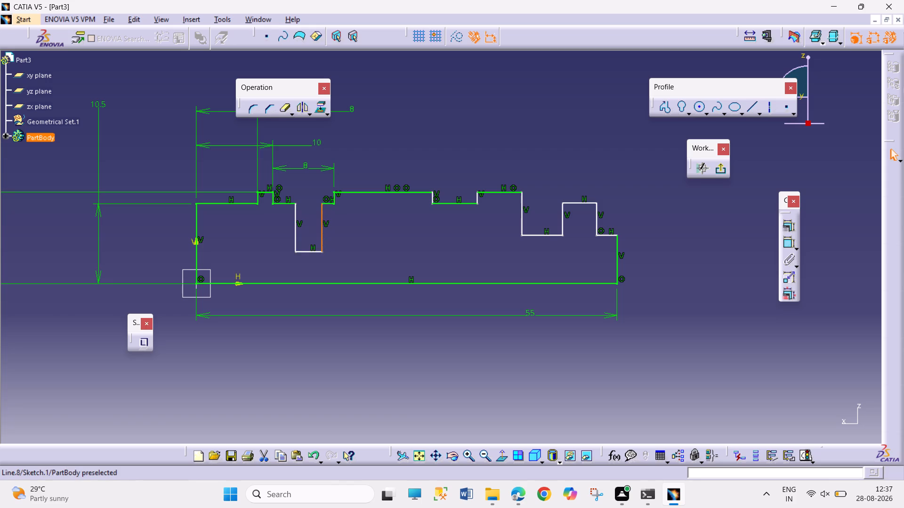
{"action": "left_click_drag", "start_coordinate": [315, 252], "coordinate": [314, 230]}
{"action": "left_click", "coordinate": [360, 242]}
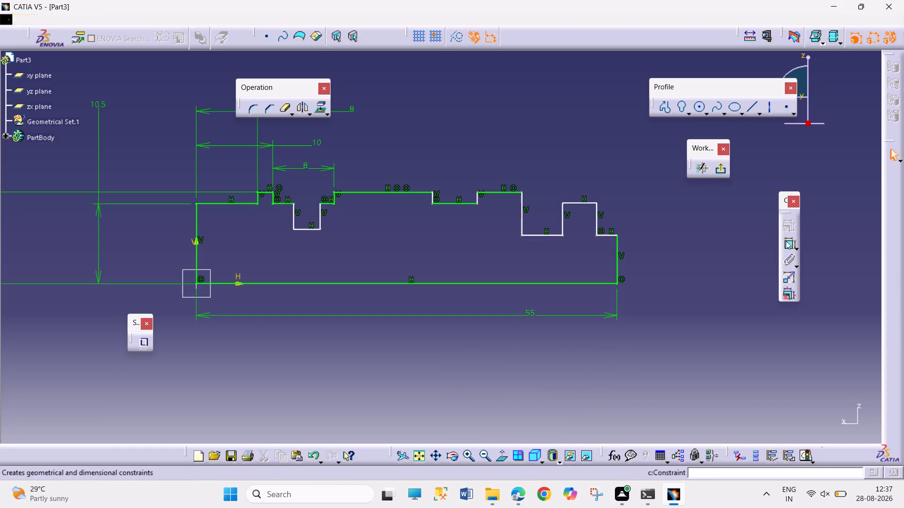
Dimension the length of the floor of the groove between the first two collars and set it to 3 mm.
{"action": "left_click", "coordinate": [786, 241]}
{"action": "left_click", "coordinate": [308, 230]}
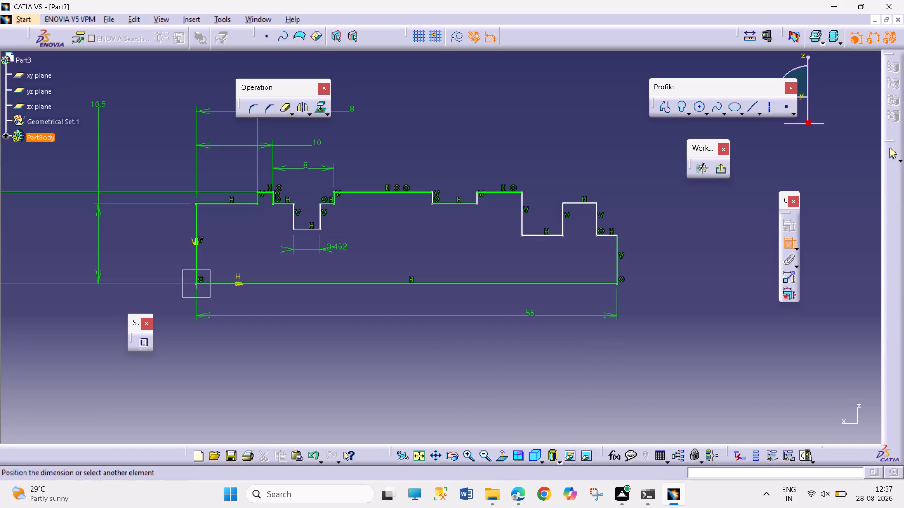
{"action": "left_click", "coordinate": [379, 246]}
{"action": "double_click", "coordinate": [381, 243]}
{"action": "key", "text": "3"}
{"action": "key", "text": "Return"}
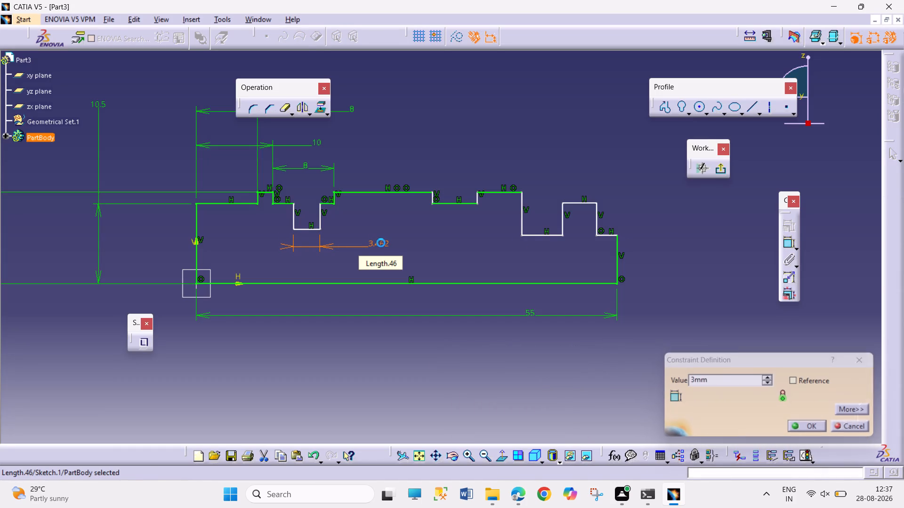
{"action": "left_click", "coordinate": [440, 237]}
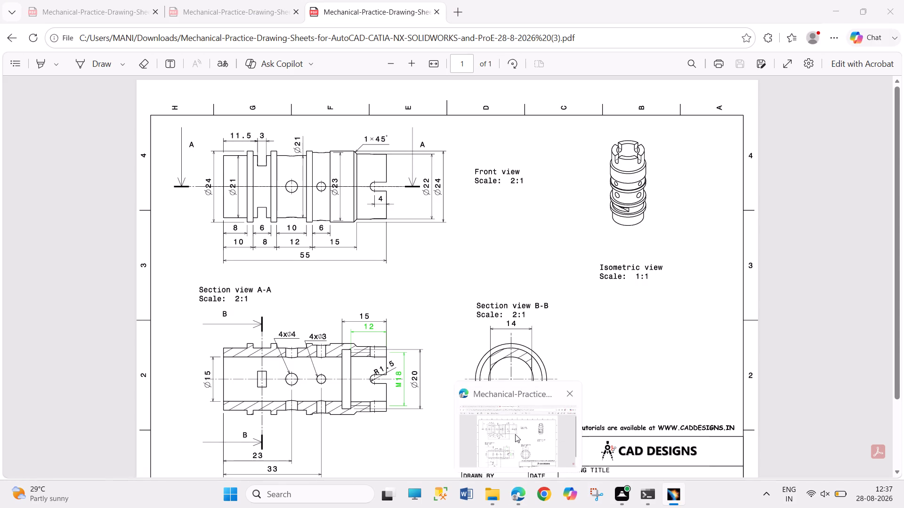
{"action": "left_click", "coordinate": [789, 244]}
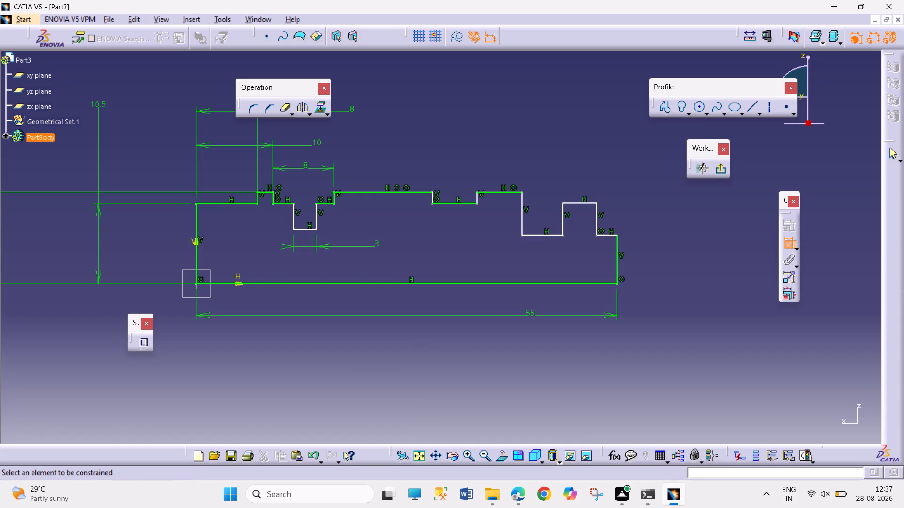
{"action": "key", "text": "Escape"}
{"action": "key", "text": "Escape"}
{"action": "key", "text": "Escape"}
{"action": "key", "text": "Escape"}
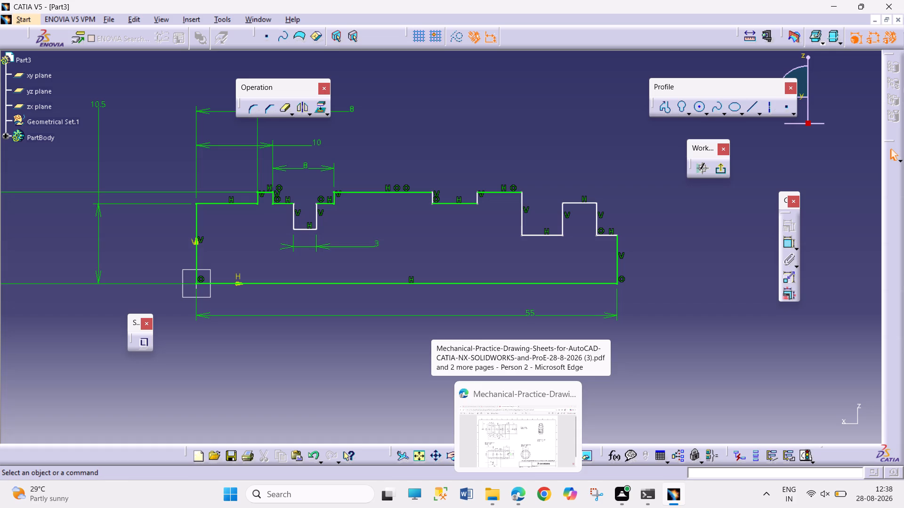
Set the distance between the first collar's far wall and the second collar's near wall to 6 mm.
{"action": "double_click", "coordinate": [306, 164]}
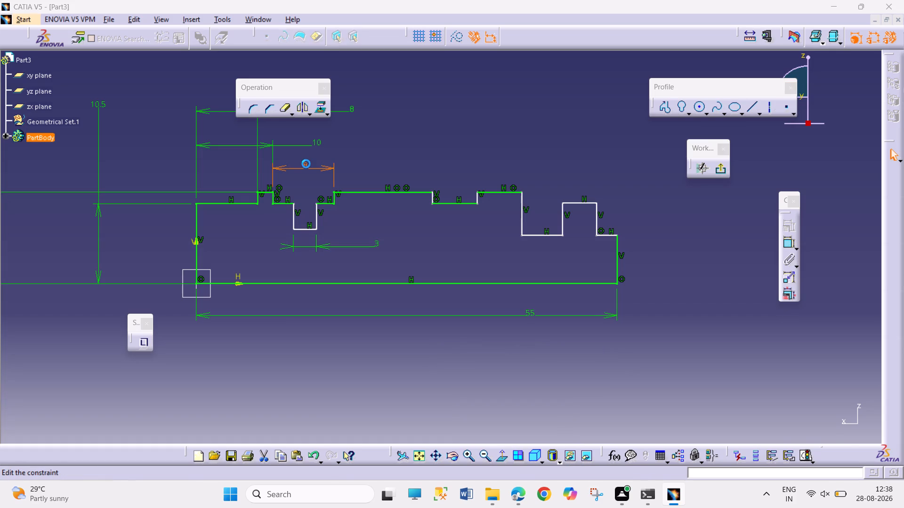
{"action": "key", "text": "6"}
{"action": "key", "text": "Return"}
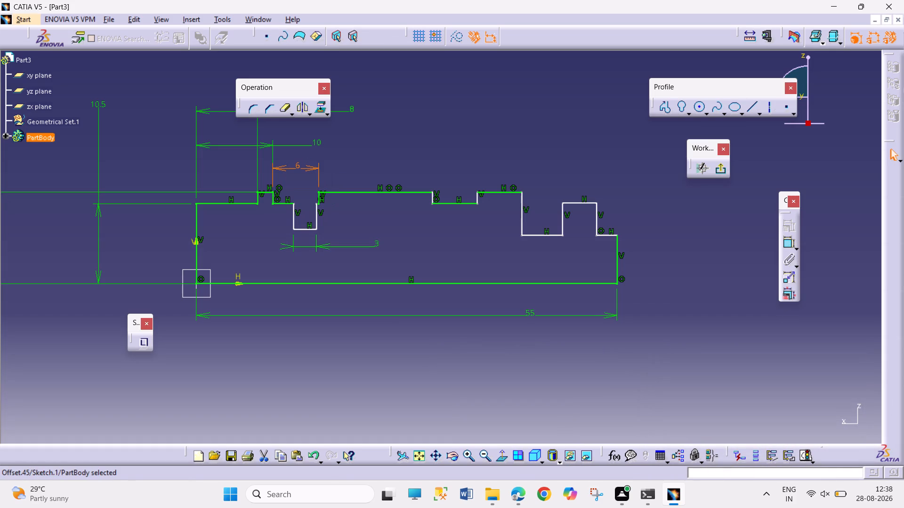
{"action": "left_click", "coordinate": [407, 146]}
Shift the 3 mm groove toward the origin so it sits roughly midway between the first two collars.
{"action": "left_click_drag", "start_coordinate": [317, 216], "coordinate": [308, 215]}
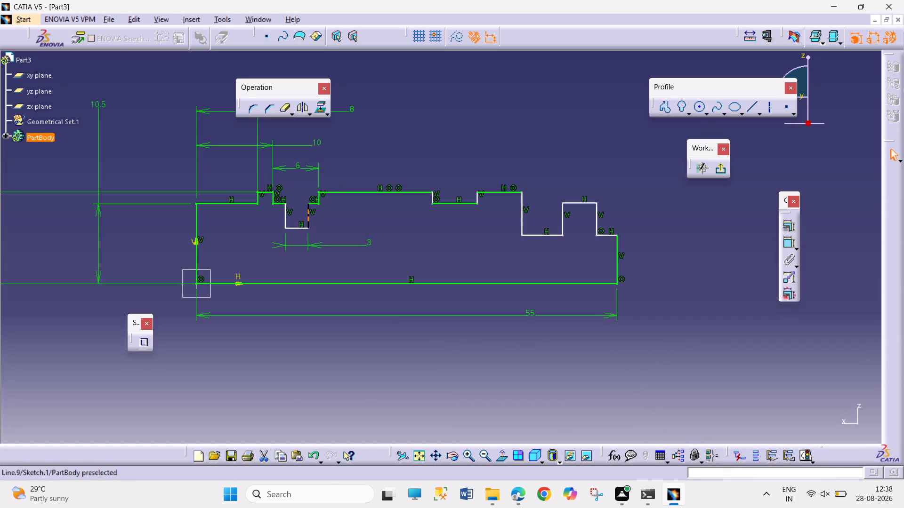
{"action": "left_click_drag", "start_coordinate": [308, 215], "coordinate": [310, 215]}
{"action": "left_click", "coordinate": [391, 239]}
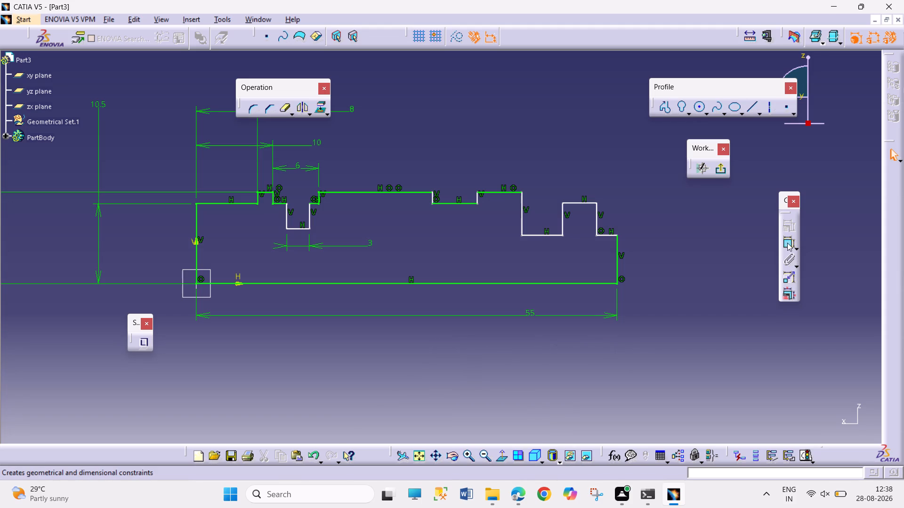
Dimension the distance from the first collar's far wall to the second collar's far wall and set it to 8 mm.
{"action": "left_click", "coordinate": [787, 243]}
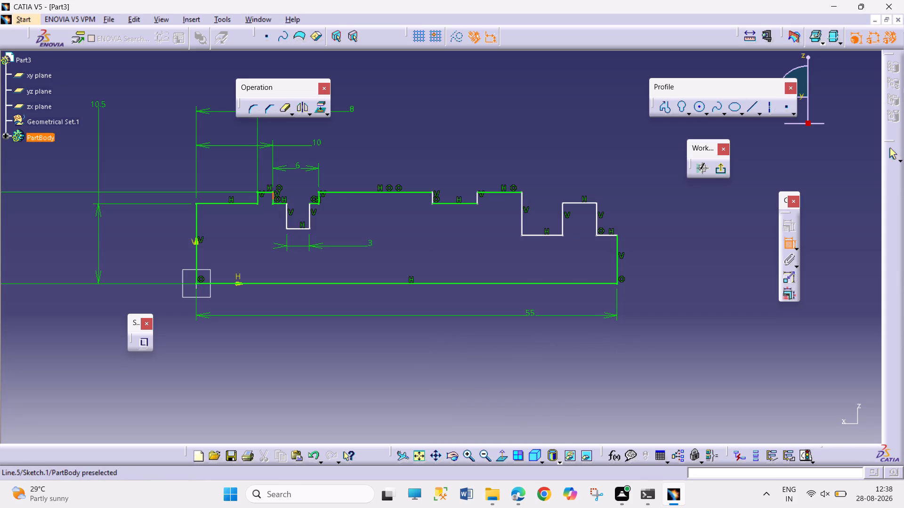
{"action": "left_click", "coordinate": [274, 197]}
{"action": "left_click", "coordinate": [433, 198]}
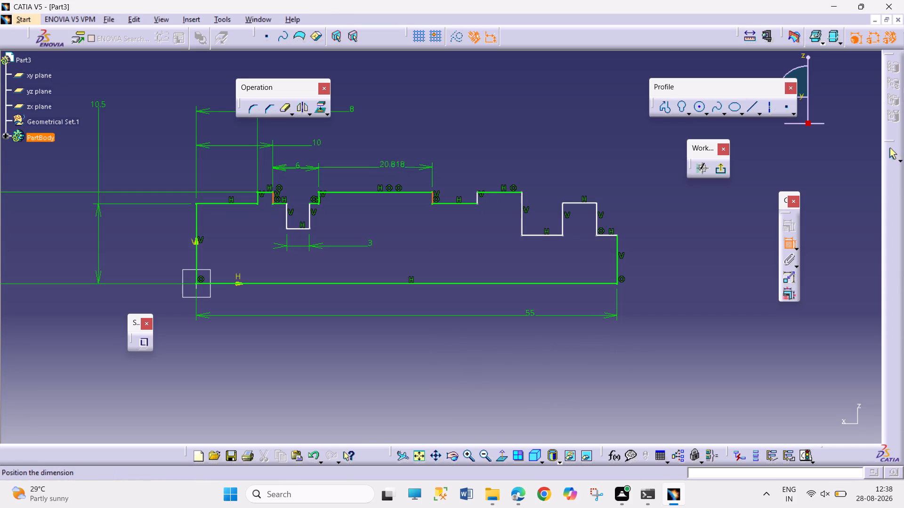
{"action": "left_click", "coordinate": [380, 162]}
{"action": "double_click", "coordinate": [381, 158]}
{"action": "key", "text": "8"}
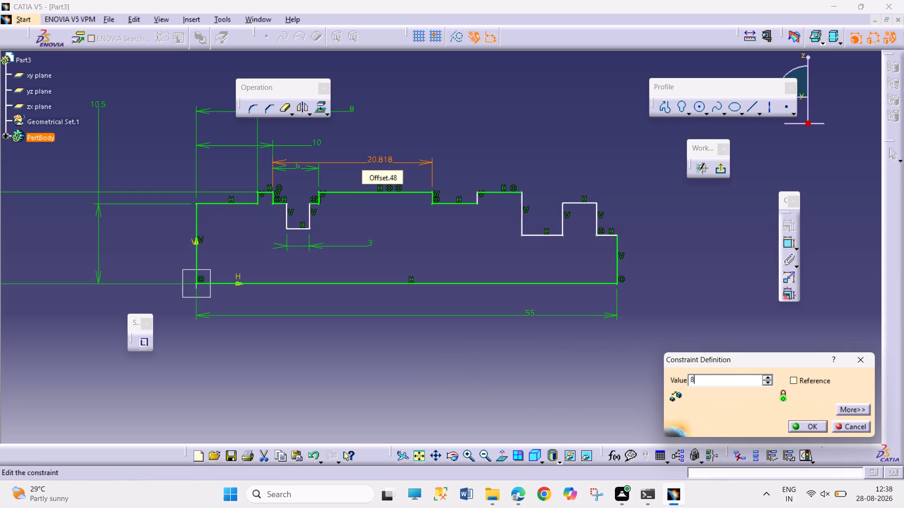
{"action": "key", "text": "Return"}
{"action": "left_click", "coordinate": [419, 127]}
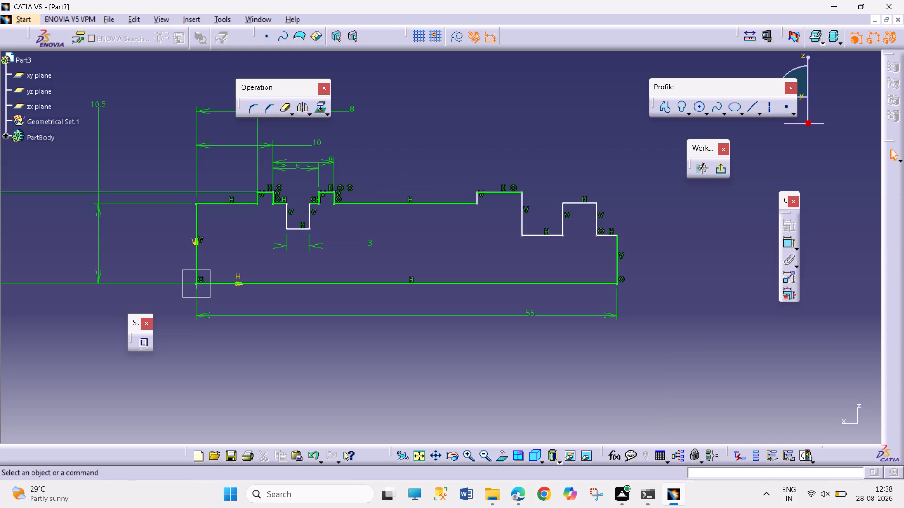
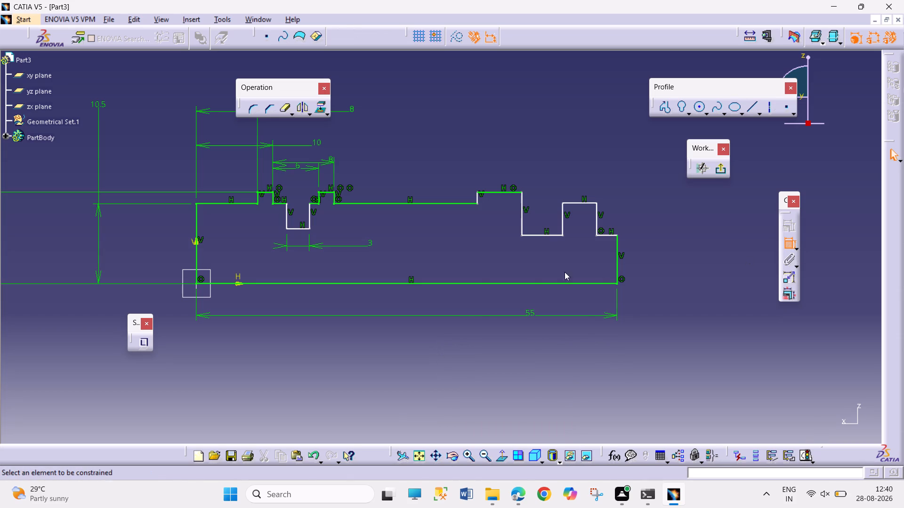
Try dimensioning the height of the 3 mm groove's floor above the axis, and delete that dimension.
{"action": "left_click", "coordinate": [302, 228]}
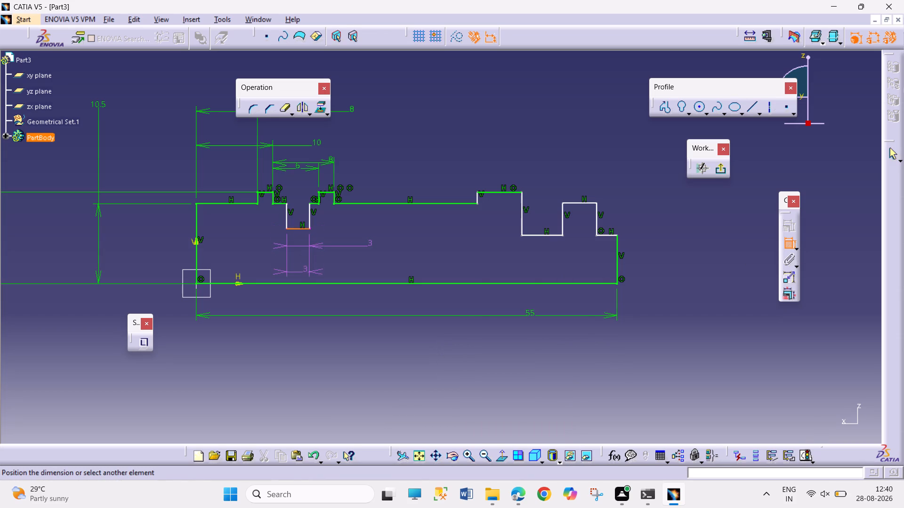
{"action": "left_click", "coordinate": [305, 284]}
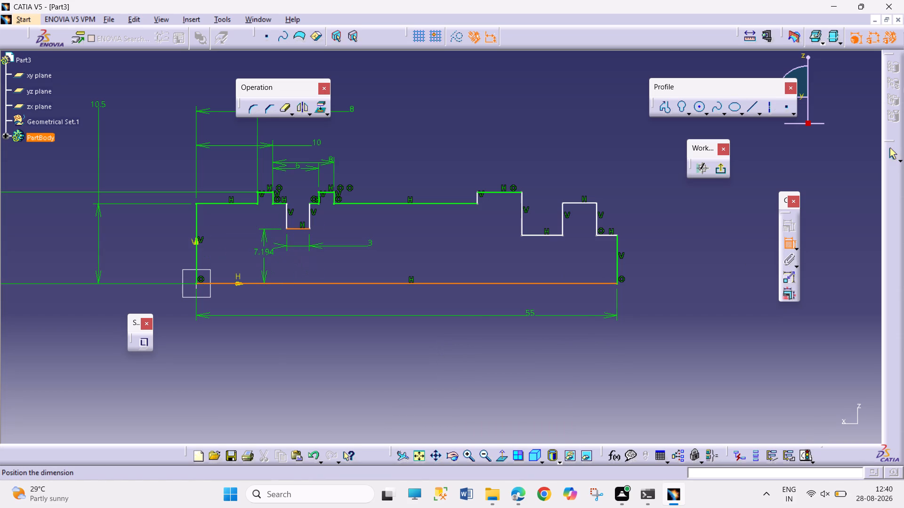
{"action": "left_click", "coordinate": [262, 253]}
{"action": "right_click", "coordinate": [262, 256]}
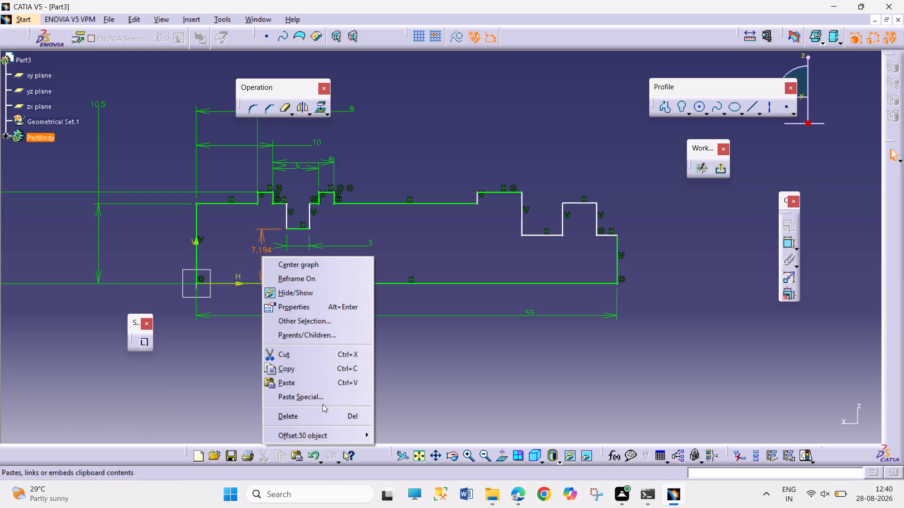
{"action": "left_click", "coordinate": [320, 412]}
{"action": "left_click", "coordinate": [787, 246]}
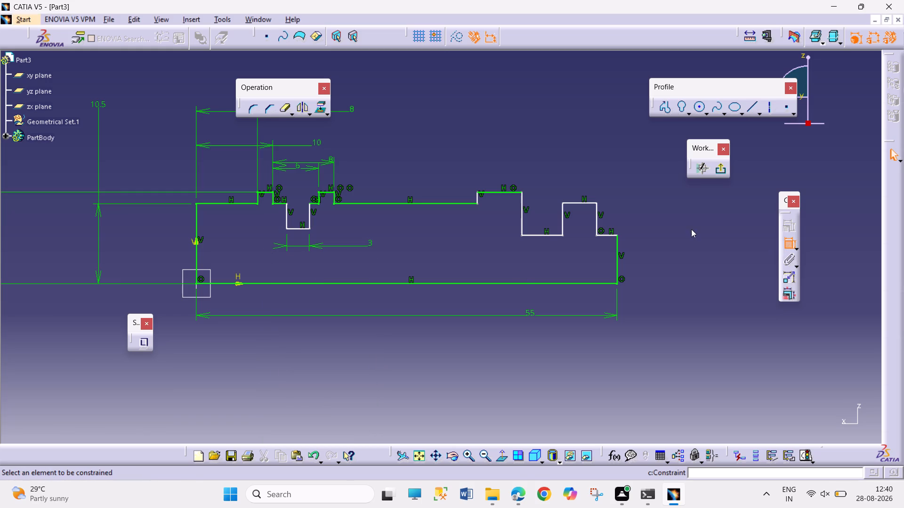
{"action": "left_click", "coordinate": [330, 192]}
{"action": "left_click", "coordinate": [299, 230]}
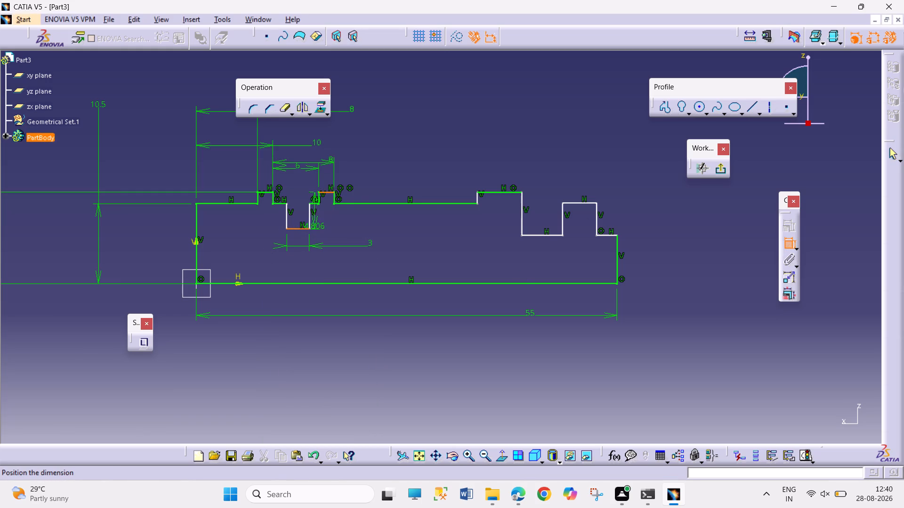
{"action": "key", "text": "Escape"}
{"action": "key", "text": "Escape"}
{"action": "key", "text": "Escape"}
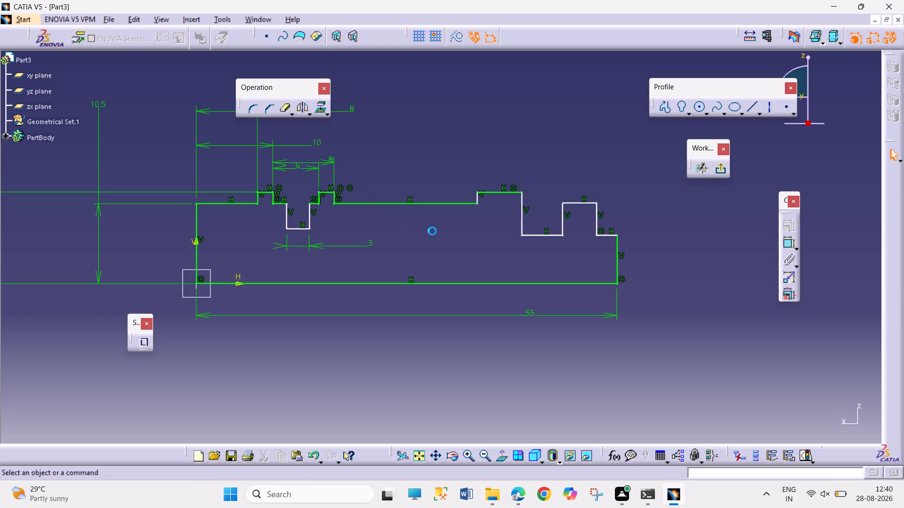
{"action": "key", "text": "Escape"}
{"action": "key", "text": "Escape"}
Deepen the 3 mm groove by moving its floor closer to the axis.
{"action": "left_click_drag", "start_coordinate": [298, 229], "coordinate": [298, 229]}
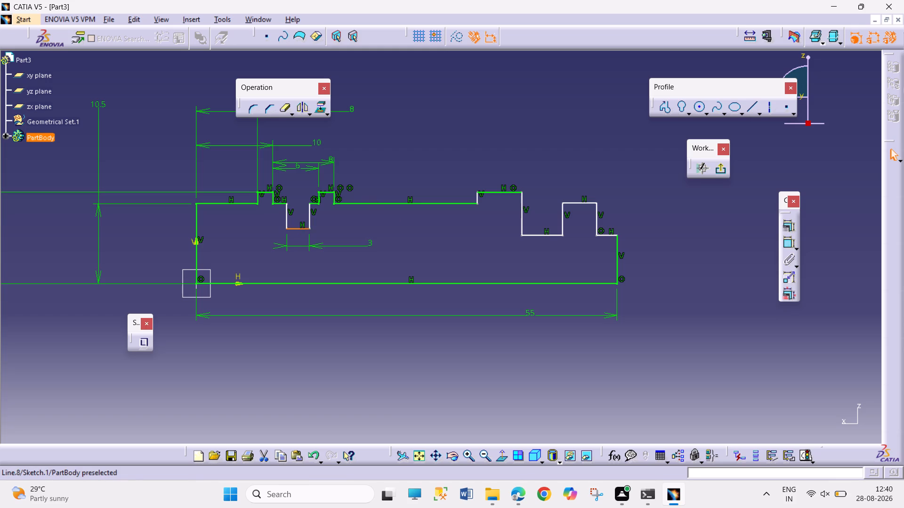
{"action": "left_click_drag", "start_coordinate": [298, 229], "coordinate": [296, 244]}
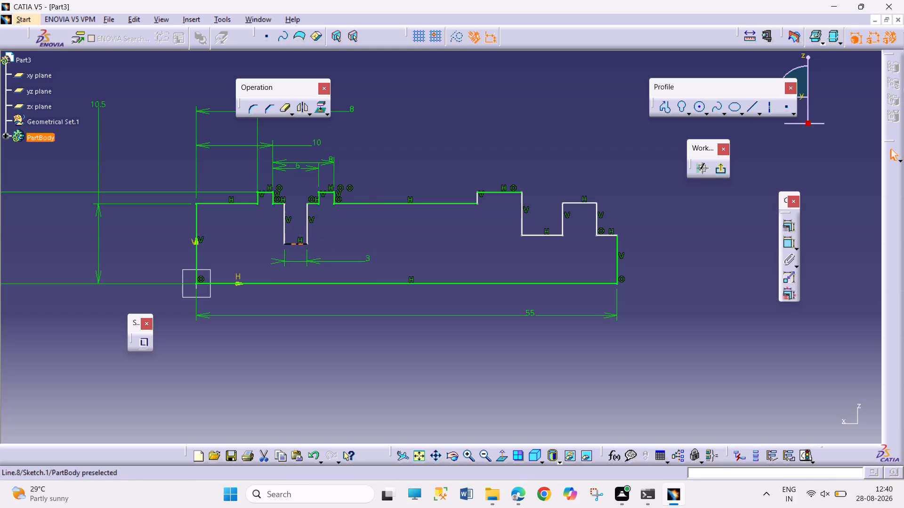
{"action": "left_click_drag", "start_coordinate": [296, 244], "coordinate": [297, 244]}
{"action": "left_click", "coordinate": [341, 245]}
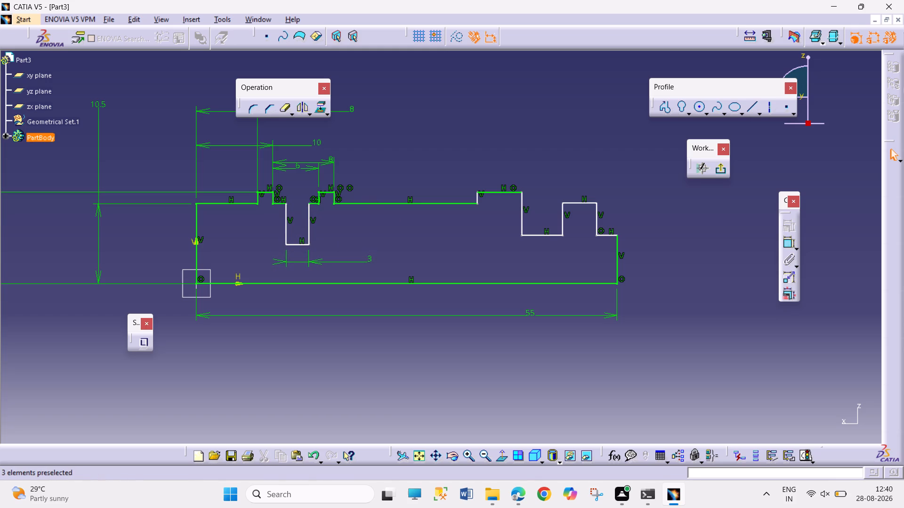
Move the 8 mm dimension between the first two collars farther out, clear of the 6 mm dimension.
{"action": "left_click_drag", "start_coordinate": [328, 160], "coordinate": [313, 156]}
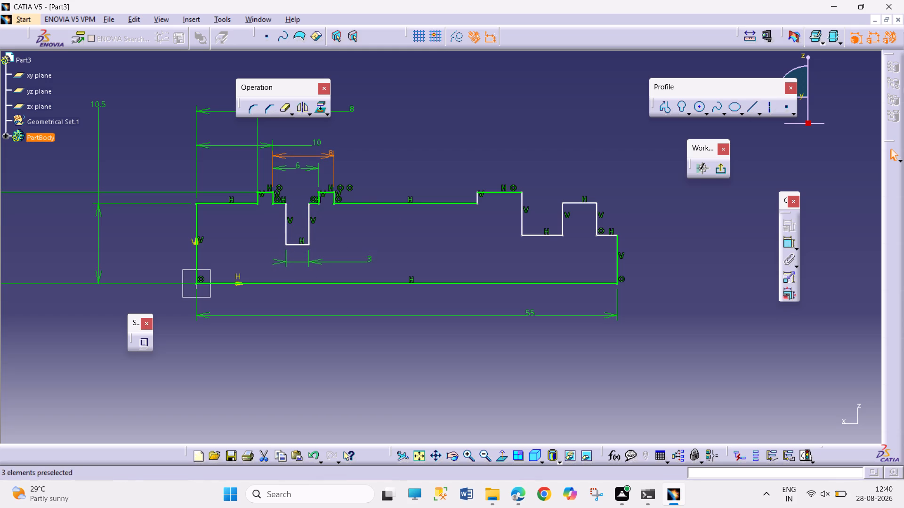
Dimension the length of the short ledge between the 3 mm groove and the second collar.
{"action": "left_click", "coordinate": [791, 245]}
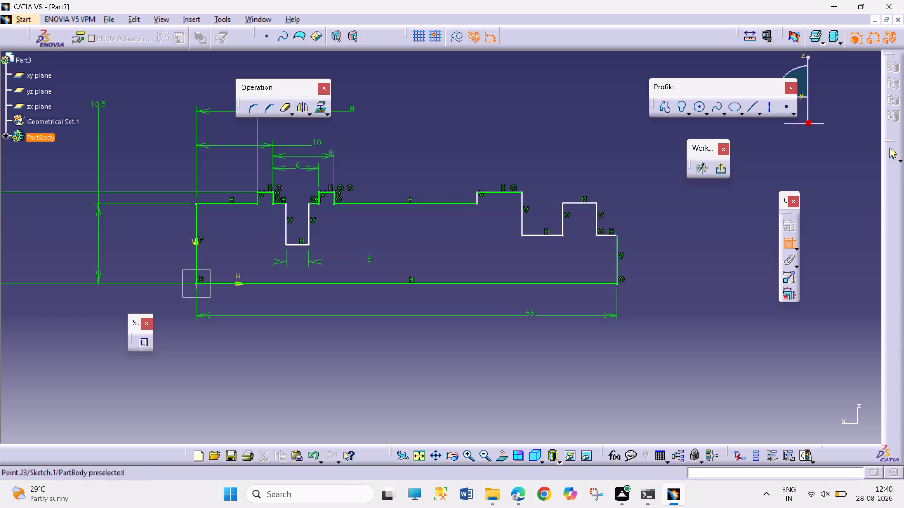
{"action": "left_click", "coordinate": [313, 202]}
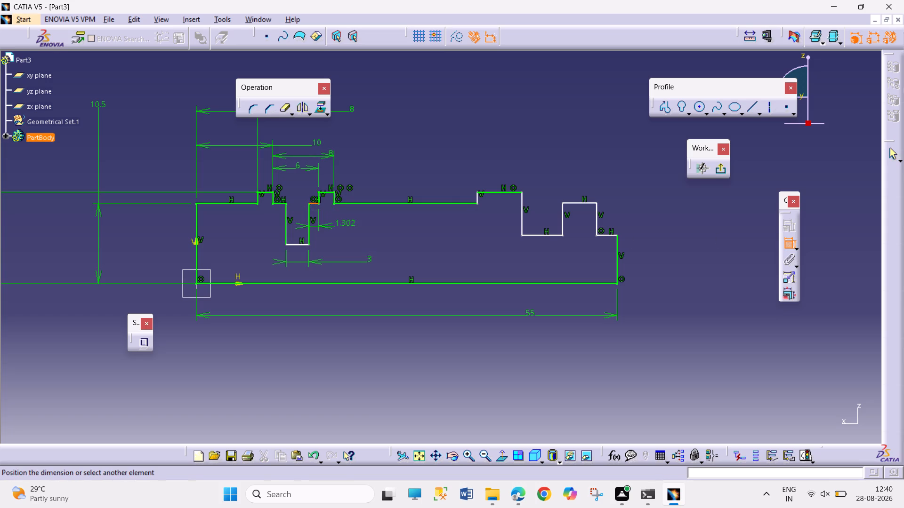
{"action": "left_click", "coordinate": [347, 226]}
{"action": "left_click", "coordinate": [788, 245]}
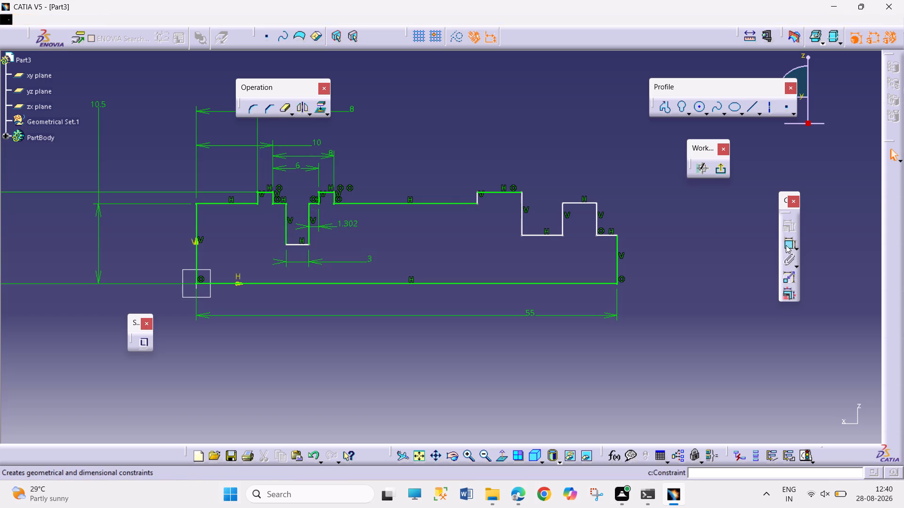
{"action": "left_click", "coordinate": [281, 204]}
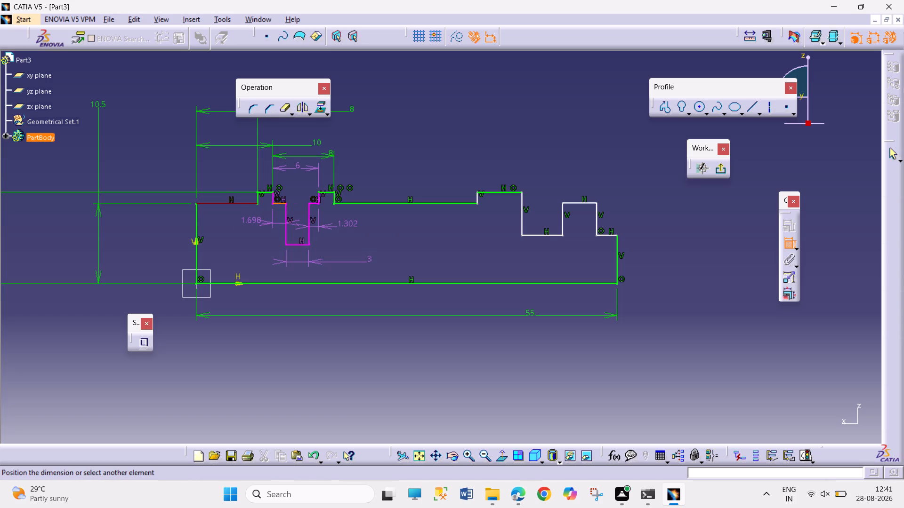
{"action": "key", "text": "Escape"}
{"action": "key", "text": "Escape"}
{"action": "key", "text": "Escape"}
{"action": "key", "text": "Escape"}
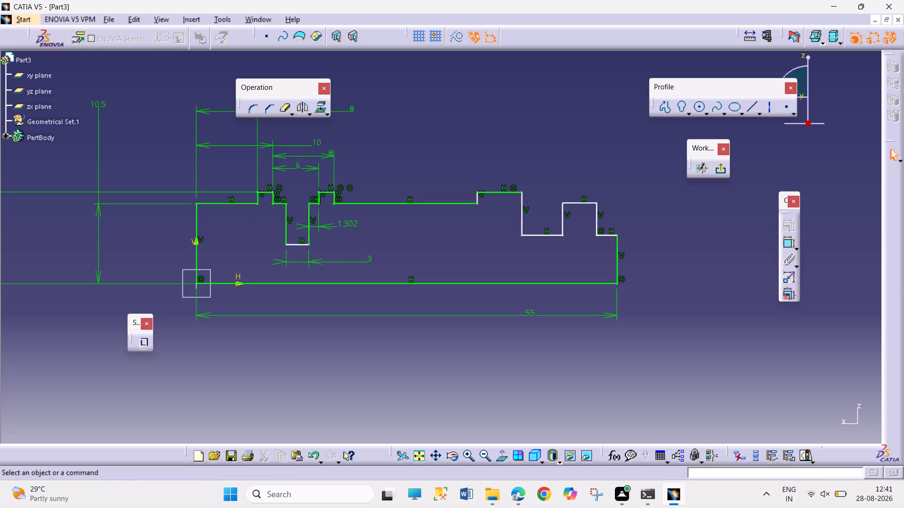
Set the length of the ledge between the 3 mm groove and the second collar to 1.5 mm.
{"action": "double_click", "coordinate": [354, 222]}
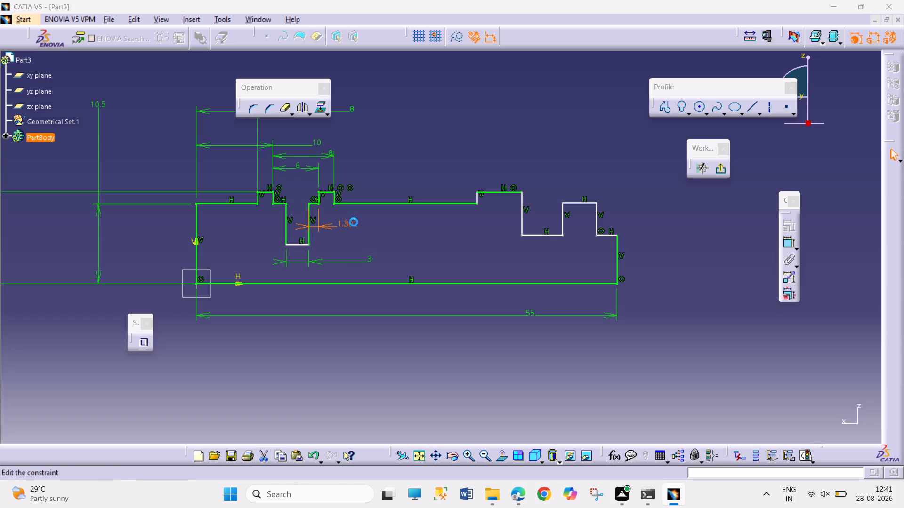
{"action": "type", "text": "1.5"}
{"action": "key", "text": "Return"}
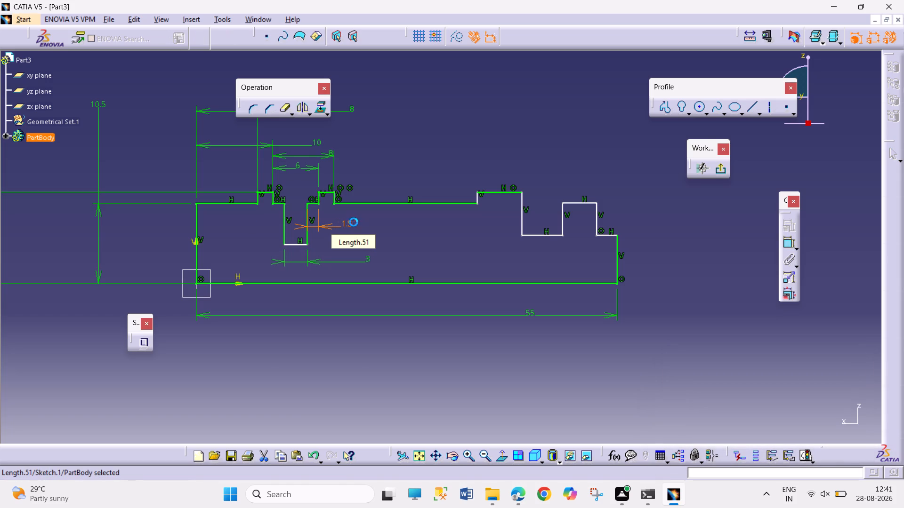
{"action": "left_click", "coordinate": [407, 246]}
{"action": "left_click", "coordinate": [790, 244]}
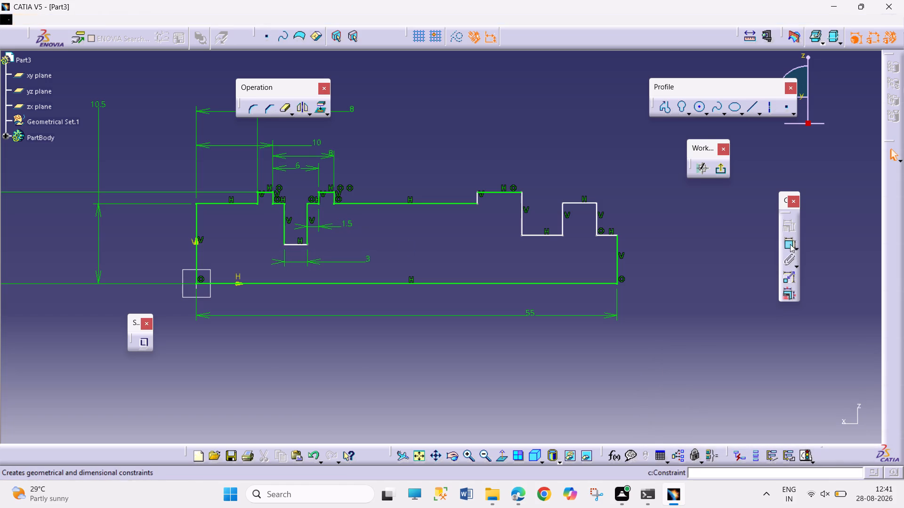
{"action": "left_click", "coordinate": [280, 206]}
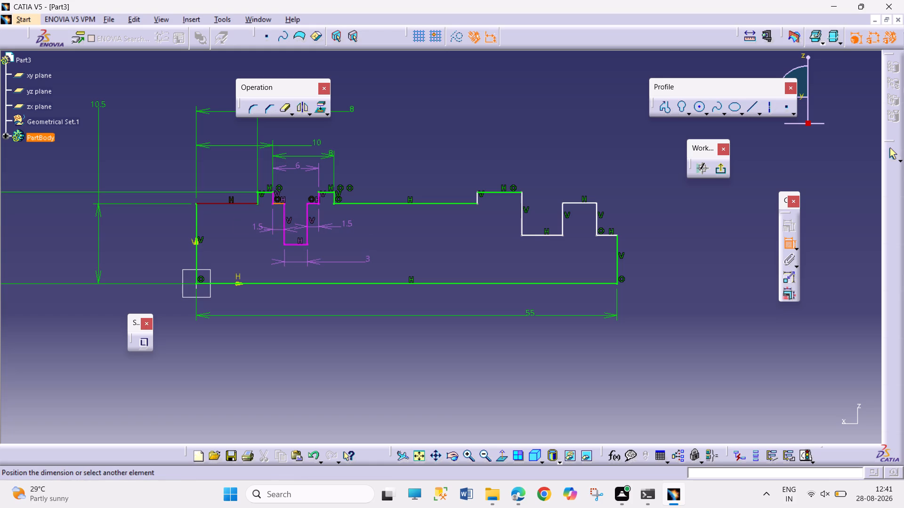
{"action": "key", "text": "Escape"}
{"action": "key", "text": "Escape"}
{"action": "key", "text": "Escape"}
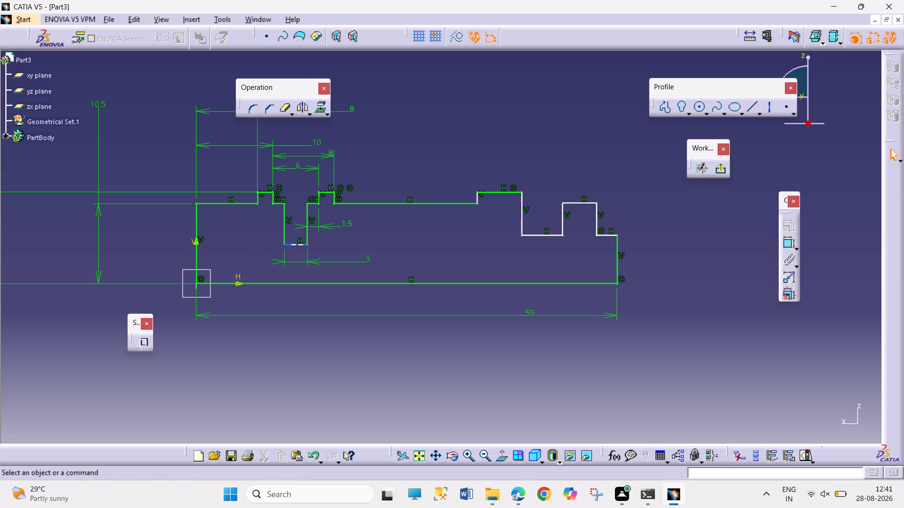
Move the 3 mm groove's floor away from the axis until it is slightly shallower than the groove beyond the third collar.
{"action": "left_click_drag", "start_coordinate": [300, 244], "coordinate": [305, 230]}
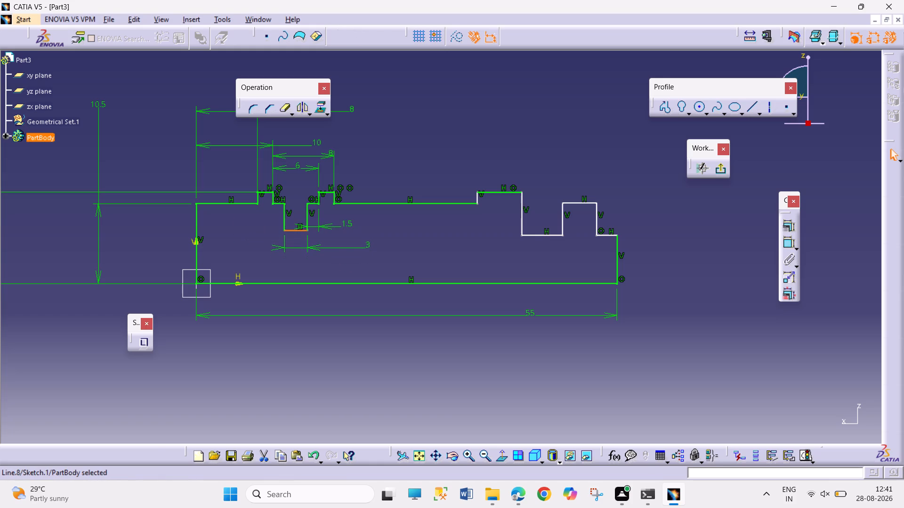
{"action": "left_click", "coordinate": [409, 254]}
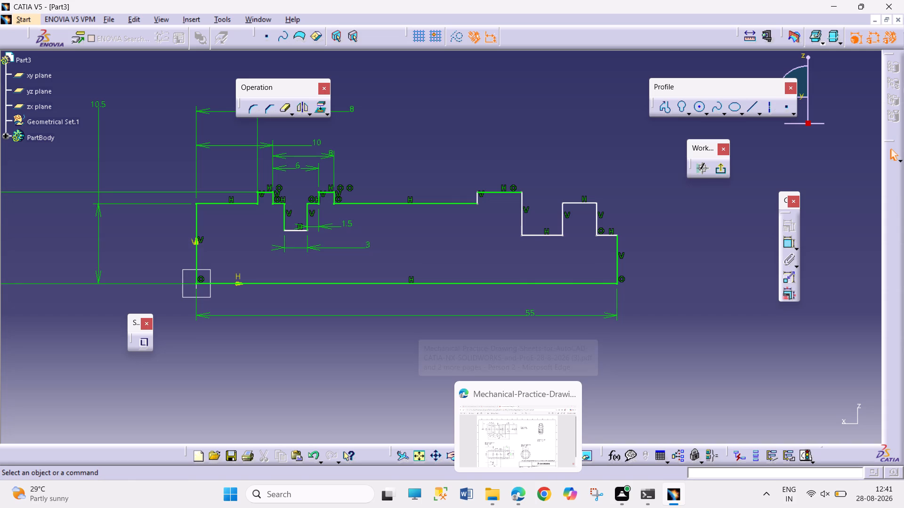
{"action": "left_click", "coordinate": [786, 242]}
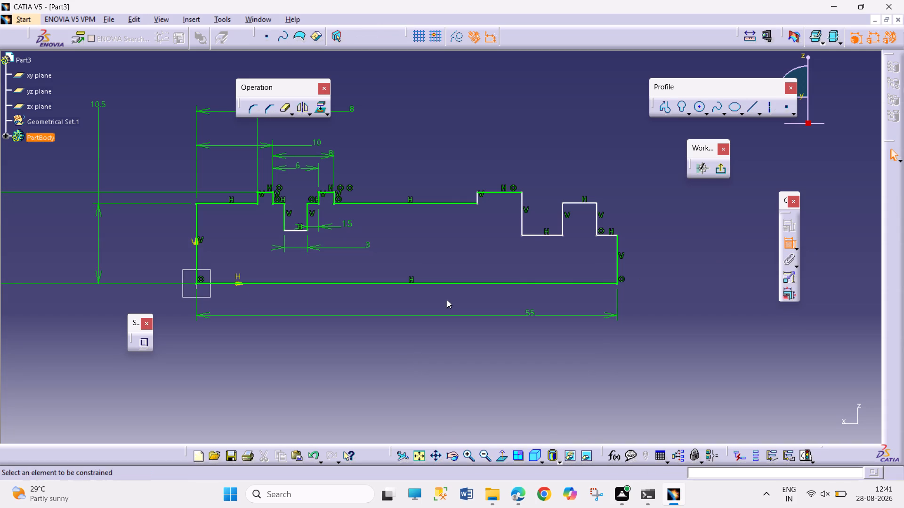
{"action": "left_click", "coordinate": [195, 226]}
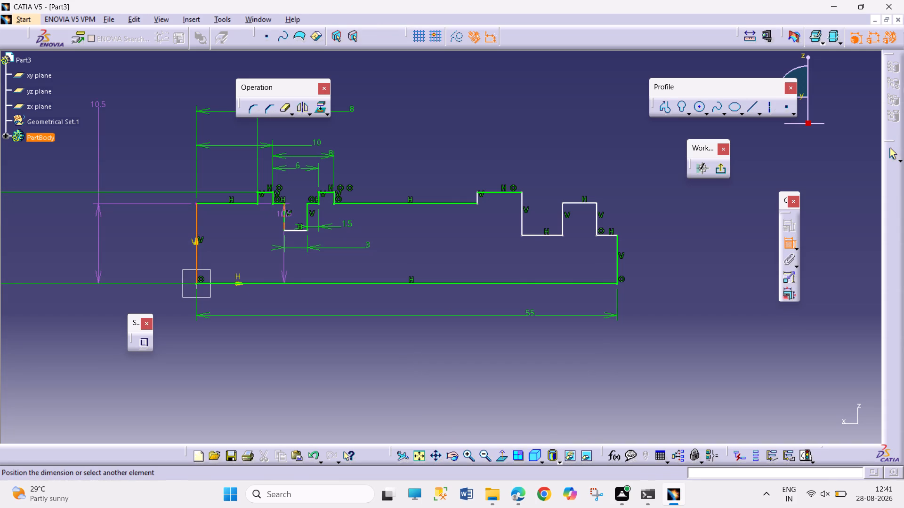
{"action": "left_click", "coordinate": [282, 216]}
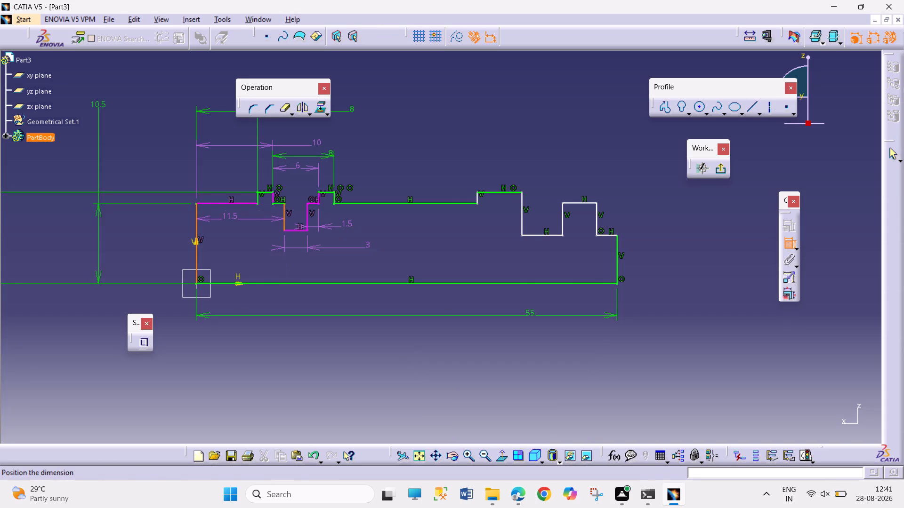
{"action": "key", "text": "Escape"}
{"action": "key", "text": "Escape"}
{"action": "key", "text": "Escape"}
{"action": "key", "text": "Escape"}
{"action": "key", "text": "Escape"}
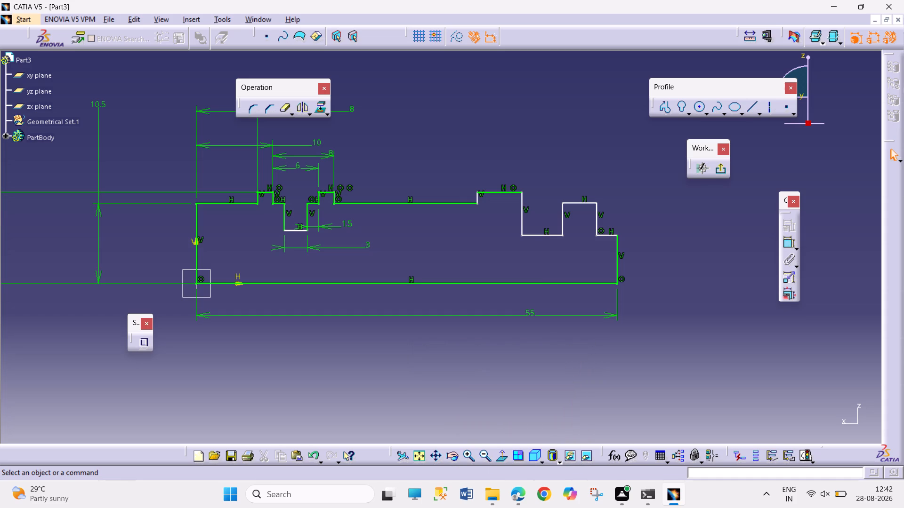
Dimension the length of the straight section between the second and third collars and set it to 10 mm.
{"action": "left_click_drag", "start_coordinate": [790, 240], "coordinate": [785, 238]}
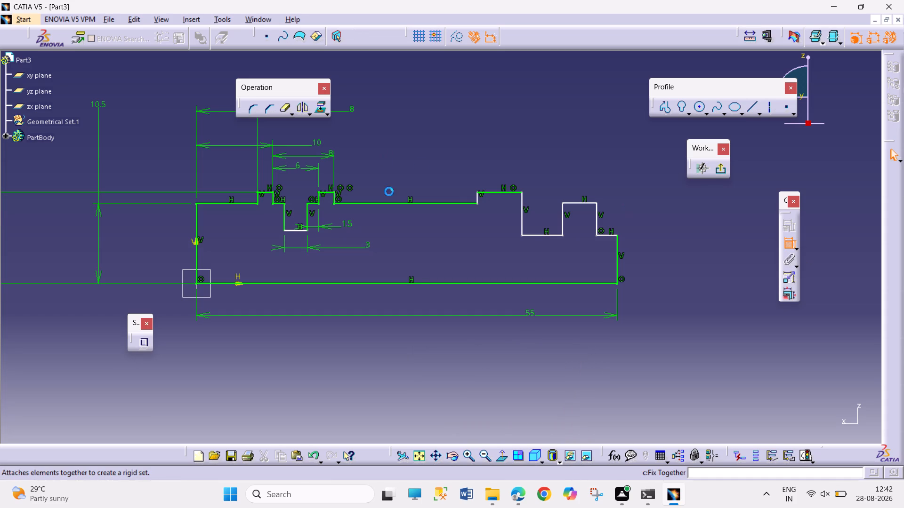
{"action": "left_click", "coordinate": [445, 206]}
{"action": "left_click", "coordinate": [429, 140]}
{"action": "double_click", "coordinate": [432, 137]}
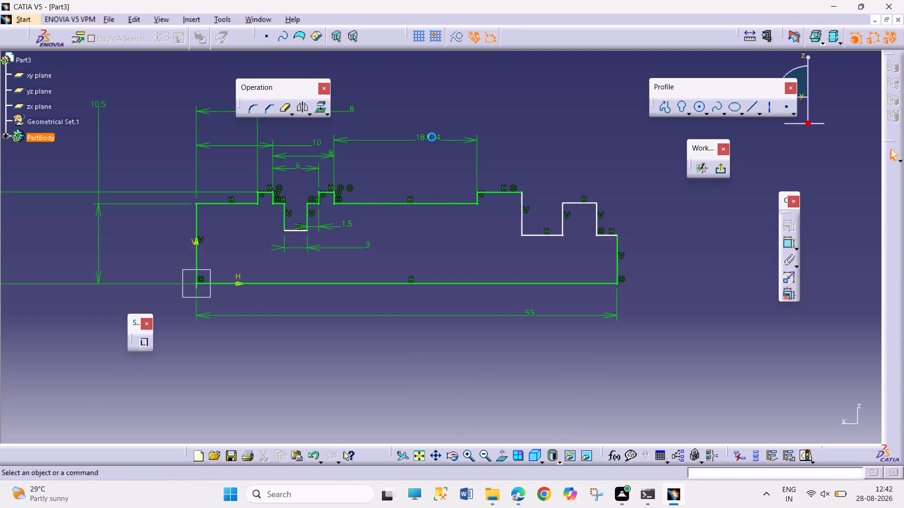
{"action": "type", "text": "10"}
{"action": "key", "text": "Return"}
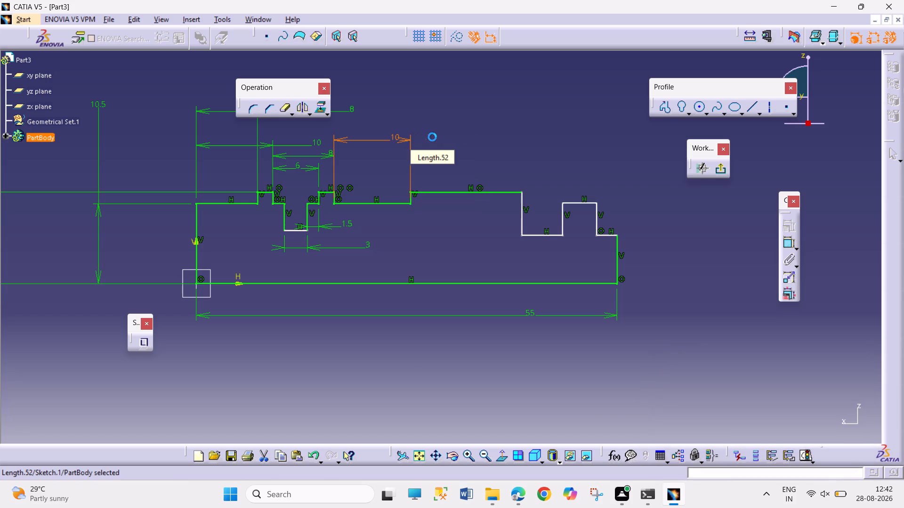
{"action": "left_click", "coordinate": [492, 149]}
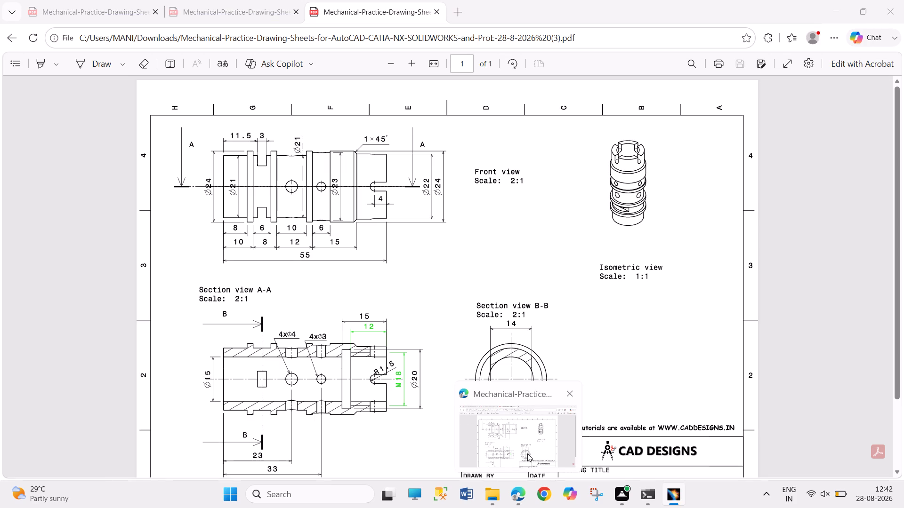
Dimension the distance from the second collar's far wall to the third collar's far wall and set it to 12 mm.
{"action": "left_click", "coordinate": [788, 240]}
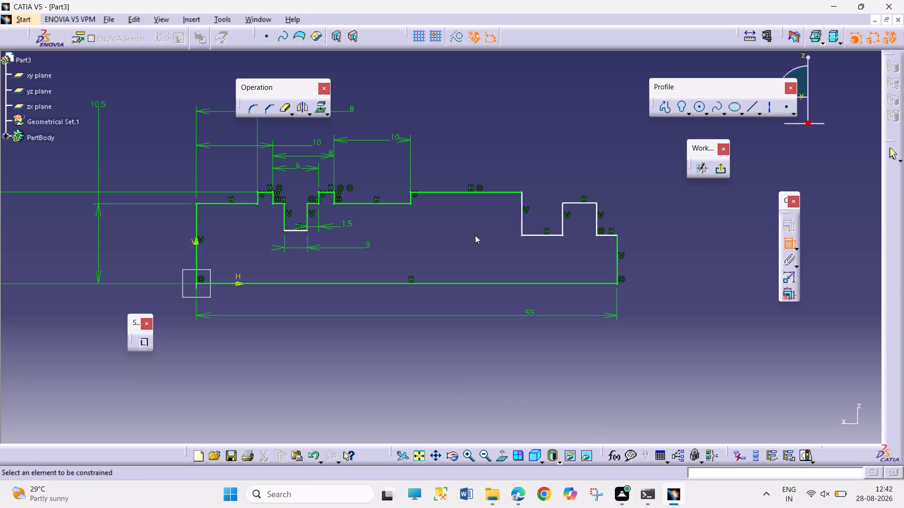
{"action": "left_click", "coordinate": [334, 197]}
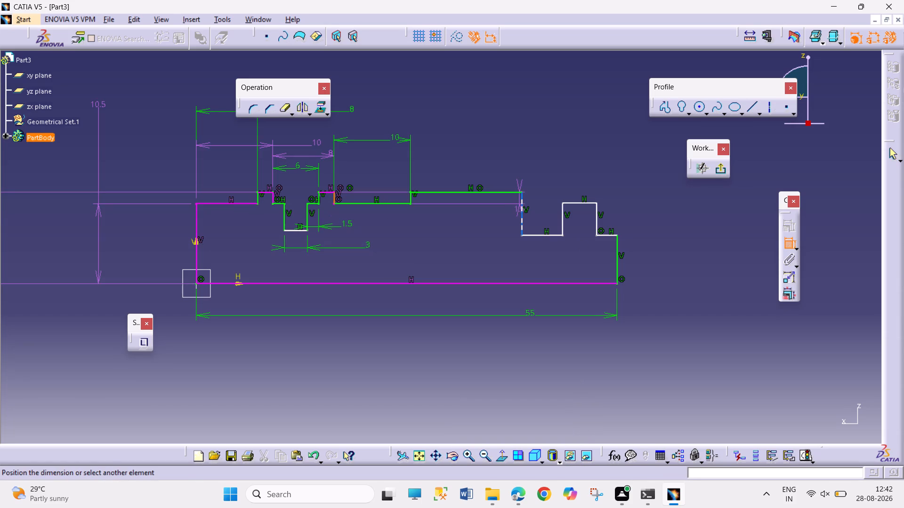
{"action": "left_click", "coordinate": [522, 214]}
{"action": "left_click", "coordinate": [464, 166]}
{"action": "double_click", "coordinate": [463, 163]}
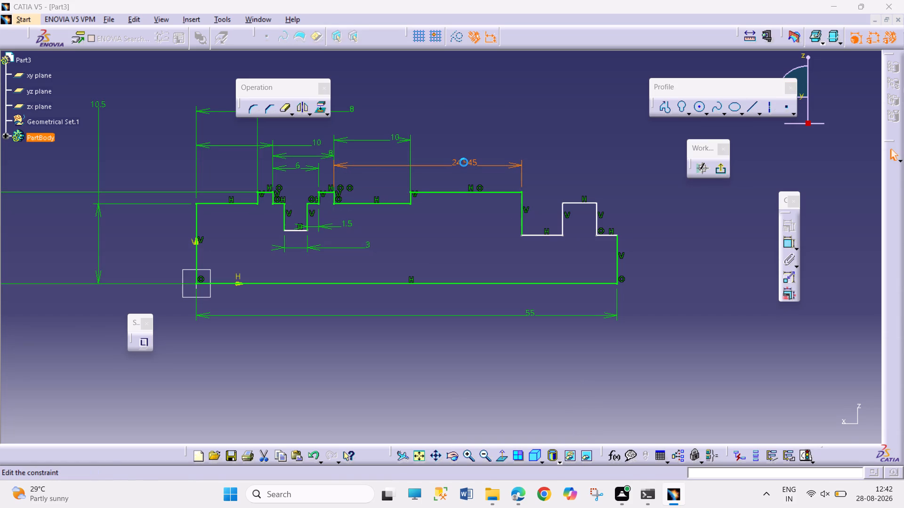
{"action": "type", "text": "12"}
{"action": "key", "text": "Return"}
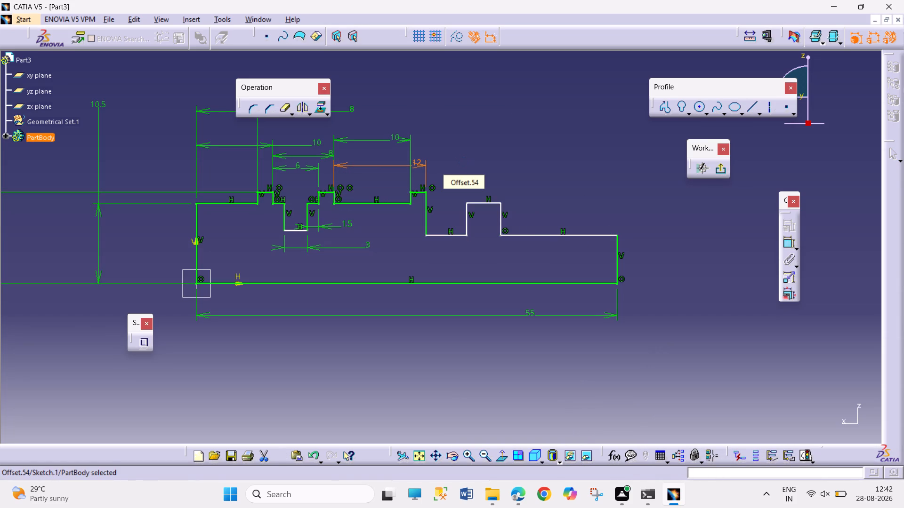
{"action": "left_click", "coordinate": [534, 150]}
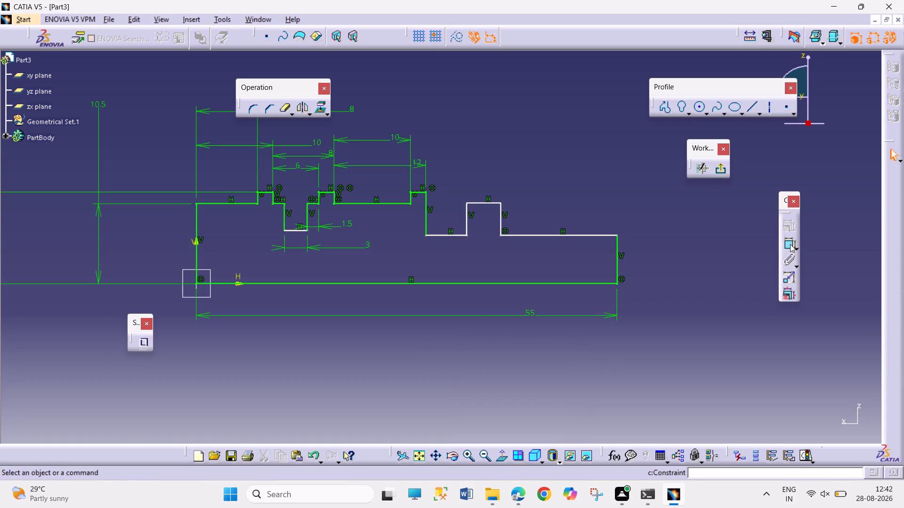
Dimension the length of the floor of the groove just past the third collar and set it to 6 mm.
{"action": "left_click", "coordinate": [790, 244]}
{"action": "left_click", "coordinate": [442, 234]}
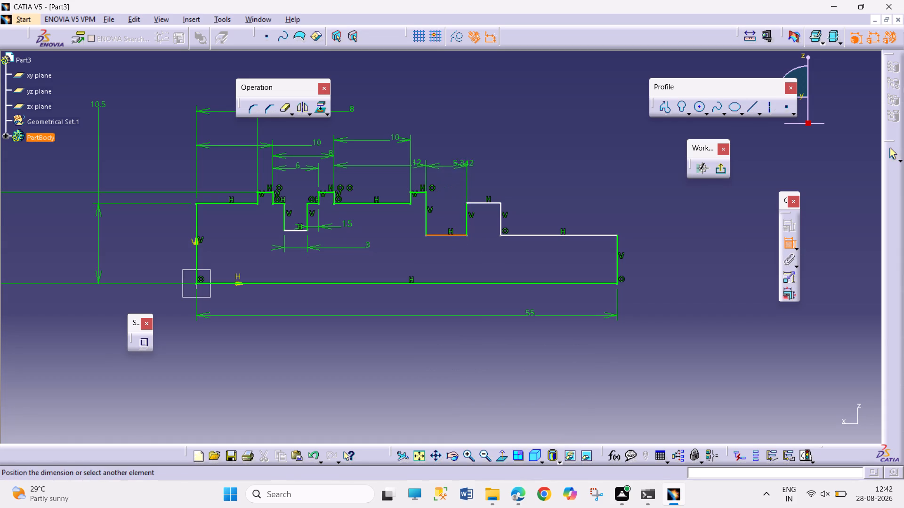
{"action": "left_click", "coordinate": [508, 159]}
{"action": "double_click", "coordinate": [509, 157]}
{"action": "key", "text": "6"}
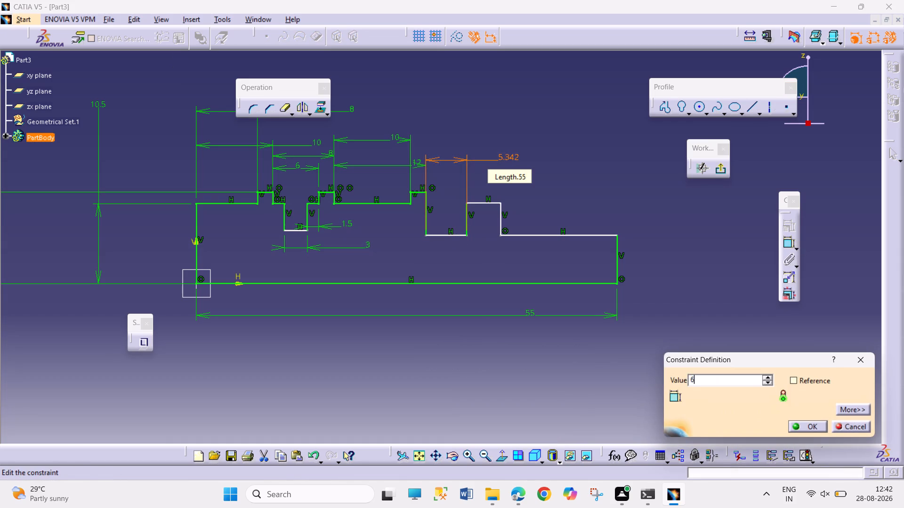
{"action": "key", "text": "Return"}
{"action": "left_click", "coordinate": [591, 184]}
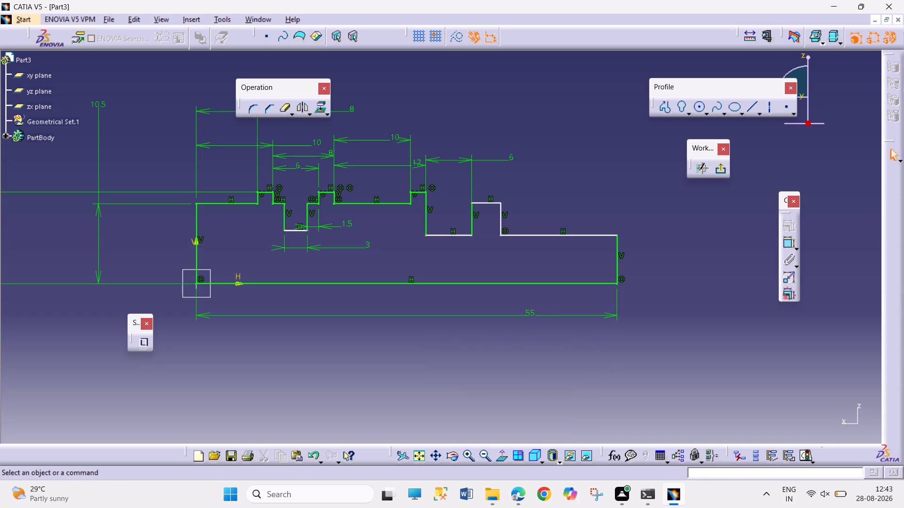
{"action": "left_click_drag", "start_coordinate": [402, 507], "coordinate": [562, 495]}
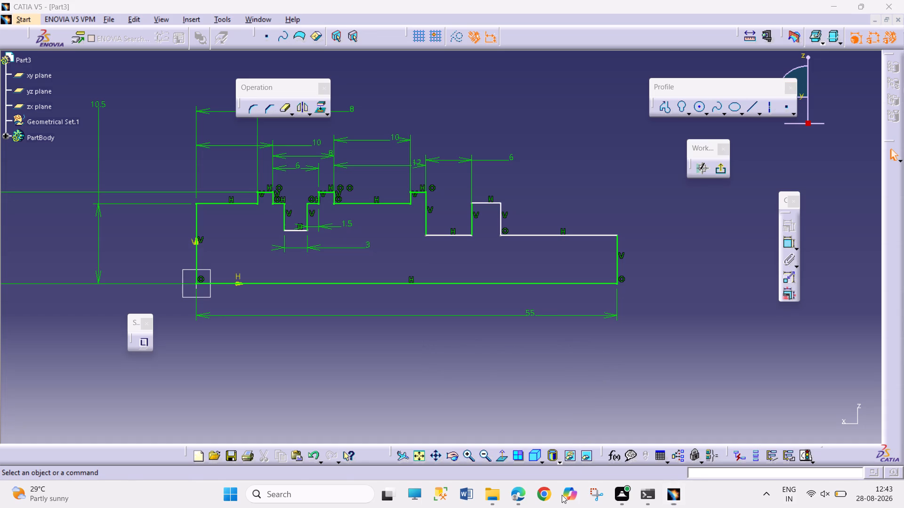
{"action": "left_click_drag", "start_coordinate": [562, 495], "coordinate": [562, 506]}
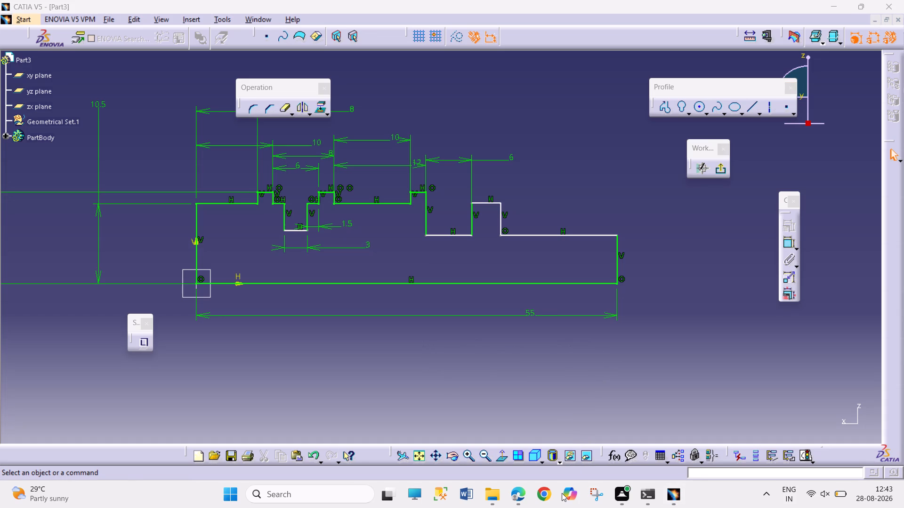
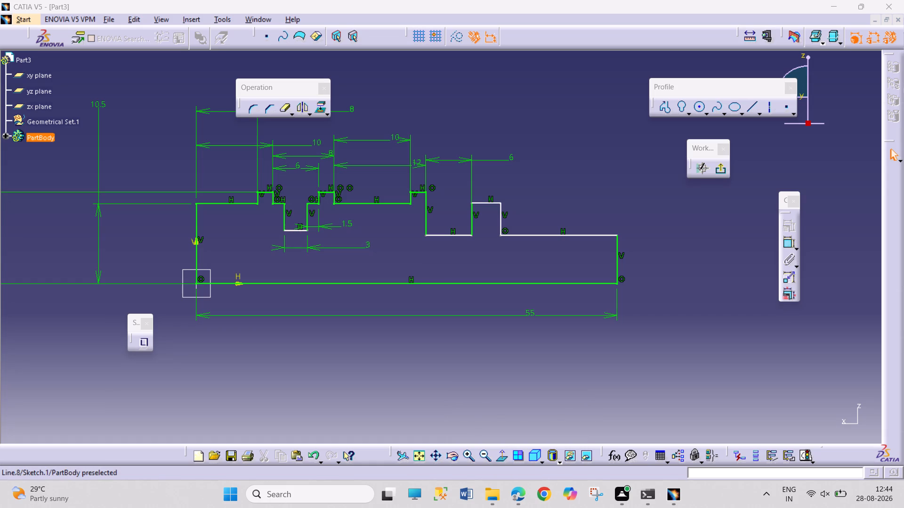
Delete the floor and both side walls of the 3 mm groove between the first two collars, along with its 1.5 mm offset dimension.
{"action": "left_click_drag", "start_coordinate": [301, 231], "coordinate": [302, 238]}
{"action": "right_click", "coordinate": [300, 239]}
{"action": "left_click", "coordinate": [342, 397]}
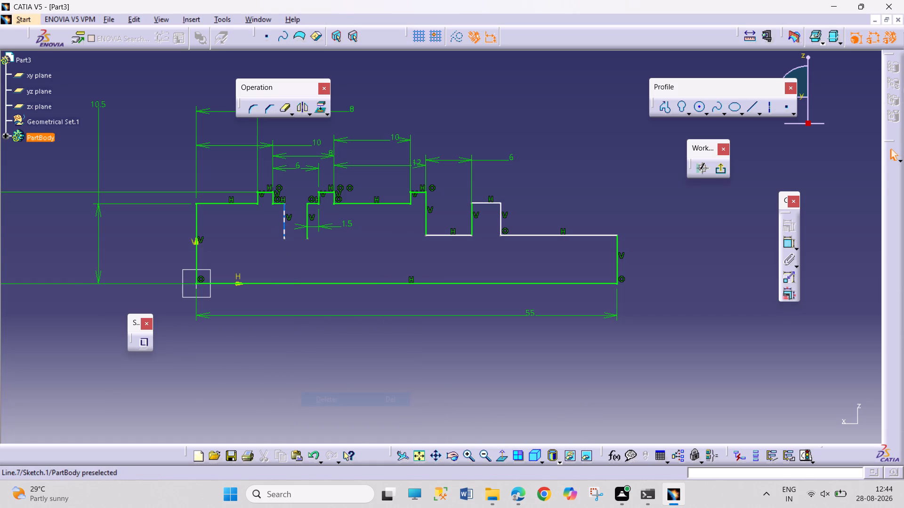
{"action": "right_click", "coordinate": [282, 226]}
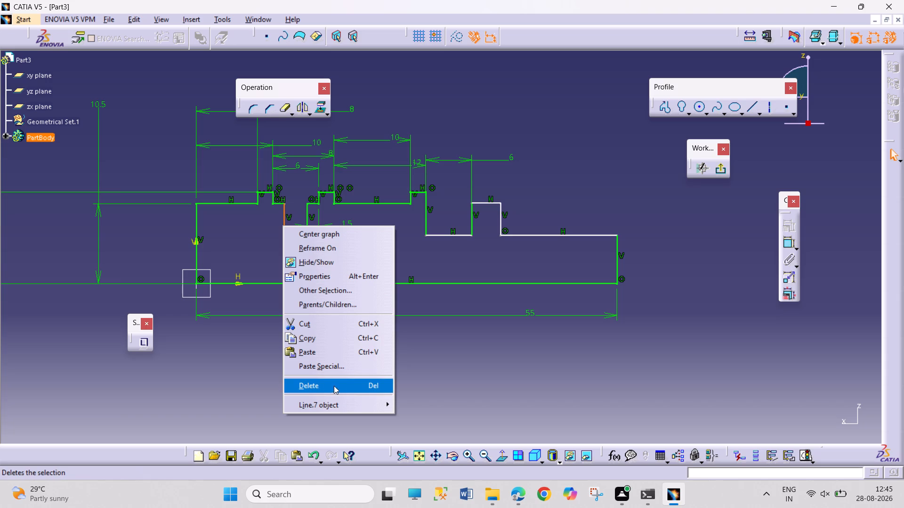
{"action": "left_click", "coordinate": [509, 414]}
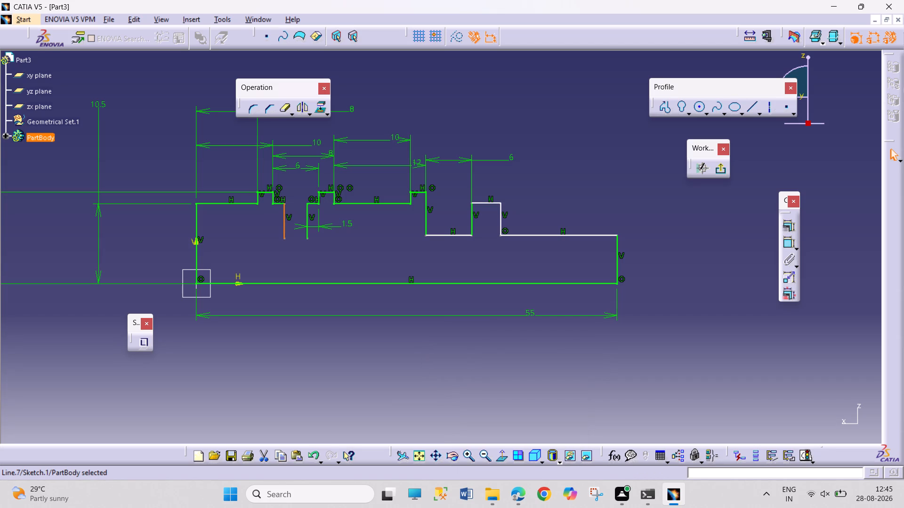
{"action": "key", "text": "Delete"}
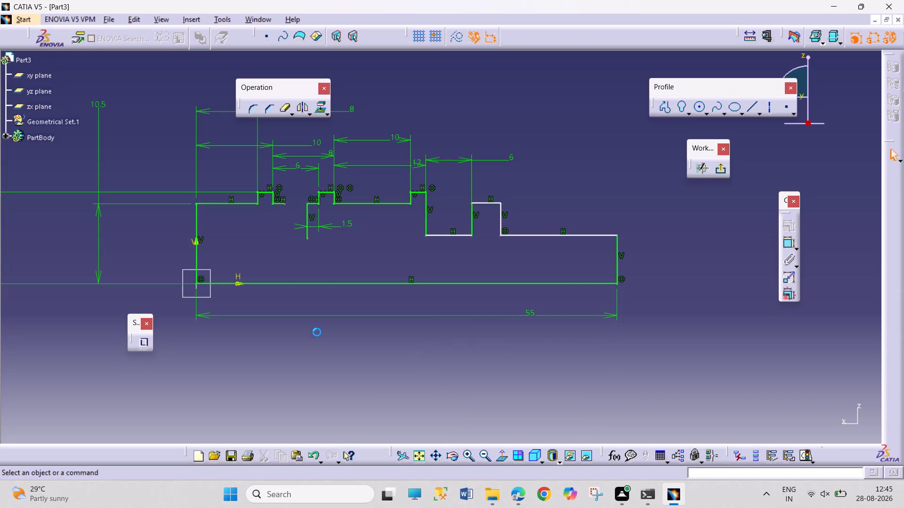
{"action": "left_click", "coordinate": [307, 229]}
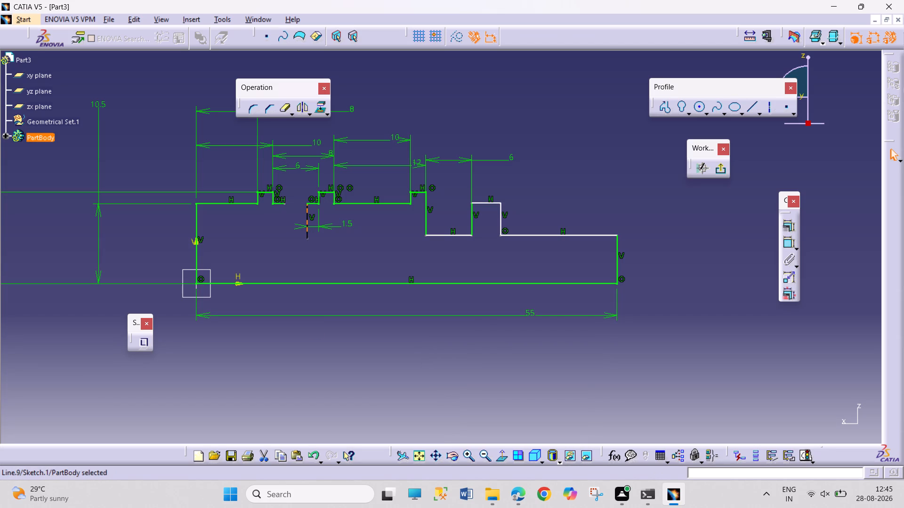
{"action": "key", "text": "Delete"}
{"action": "left_click", "coordinate": [340, 225]}
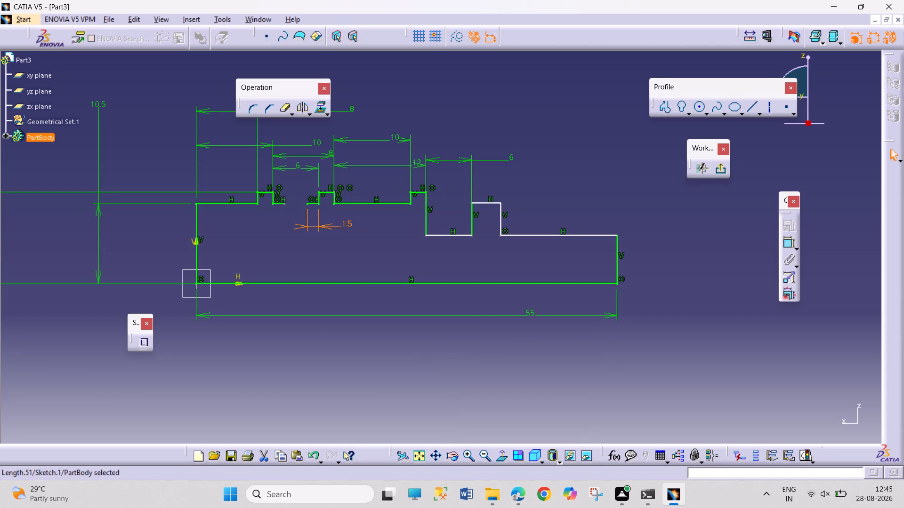
{"action": "key", "text": "Delete"}
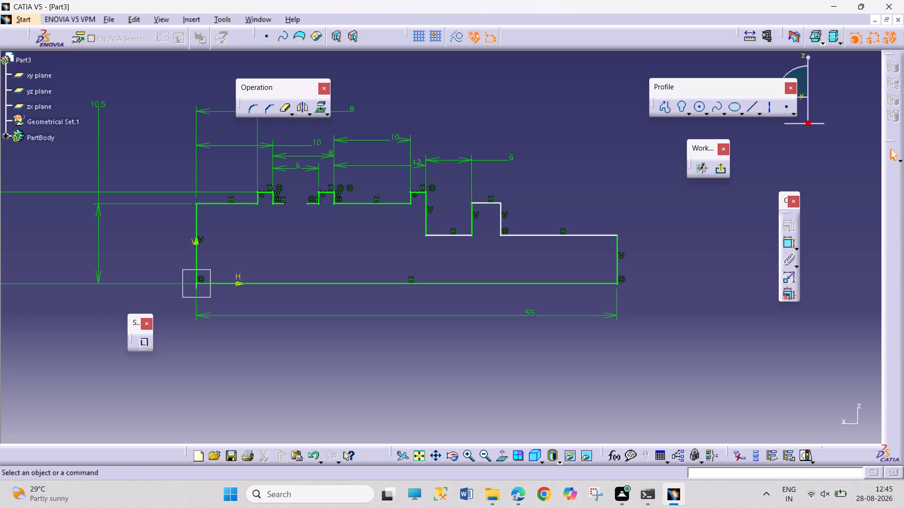
Close the gap left by the deleted groove by making the two open line endpoints coincident.
{"action": "left_click", "coordinate": [284, 203]}
{"action": "left_click", "coordinate": [307, 204], "text": "ctrl"}
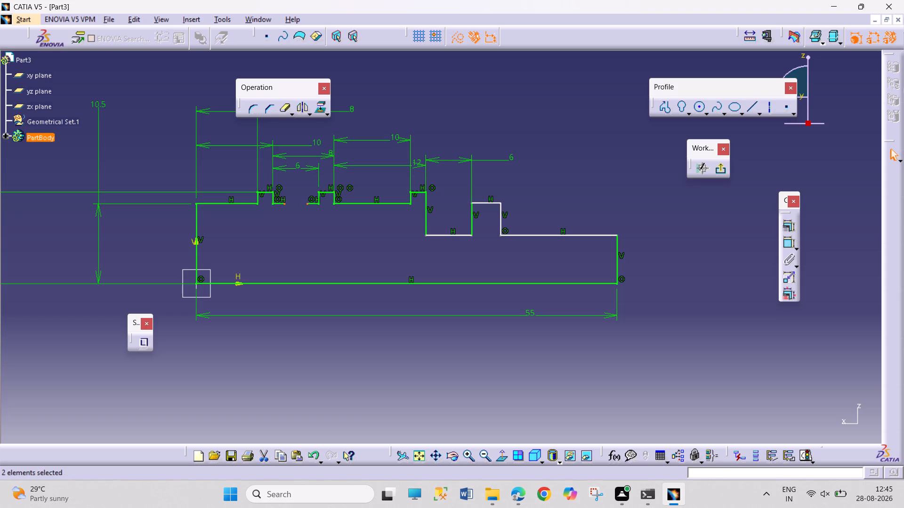
{"action": "left_click", "coordinate": [788, 225]}
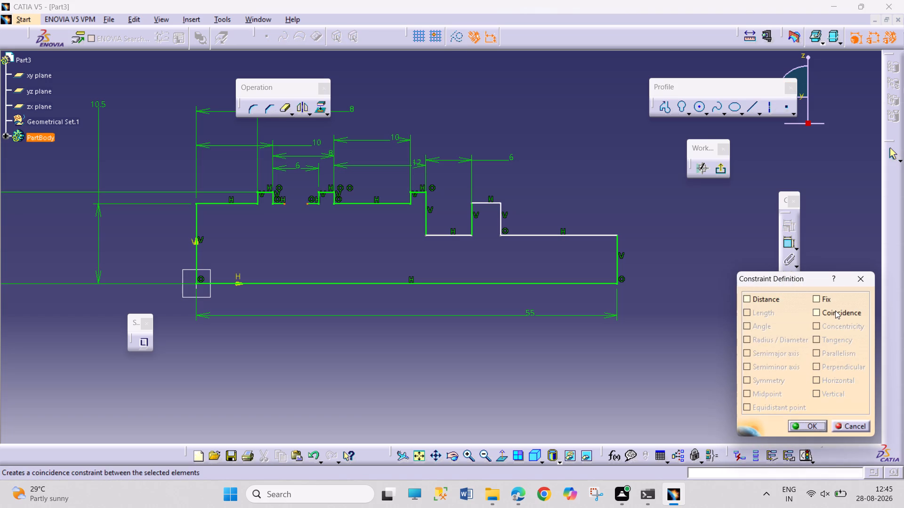
{"action": "left_click", "coordinate": [835, 310]}
{"action": "left_click", "coordinate": [808, 429]}
{"action": "left_click", "coordinate": [494, 359]}
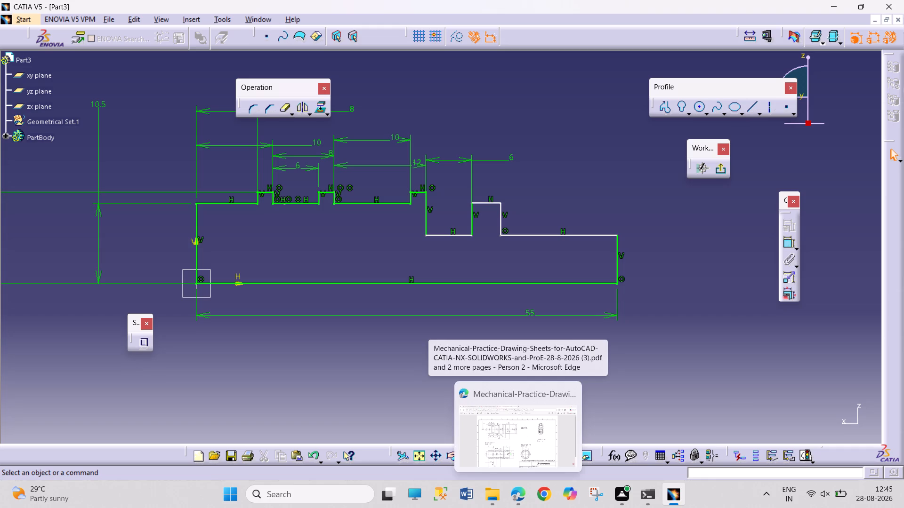
Dimension the distance from the groove floor just past the third collar to the axis and set it to 23/2 mm.
{"action": "left_click", "coordinate": [789, 242]}
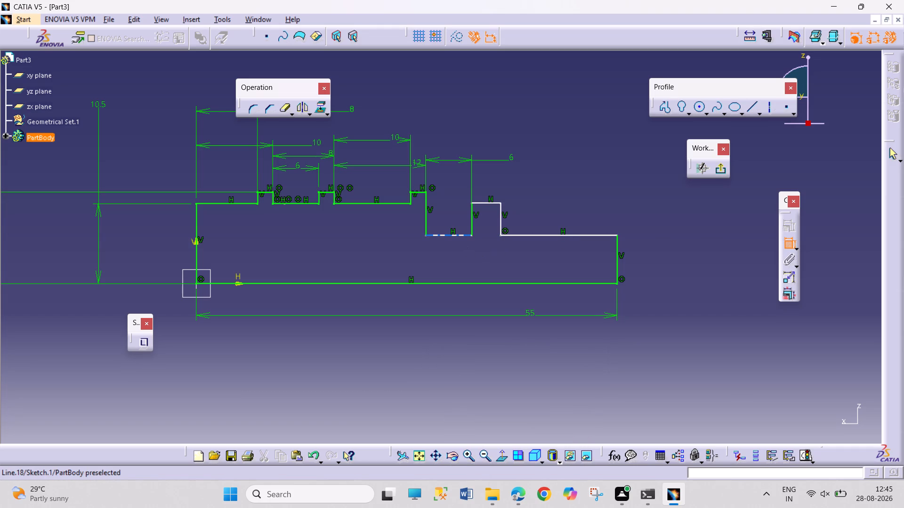
{"action": "left_click", "coordinate": [463, 236]}
{"action": "left_click", "coordinate": [462, 283]}
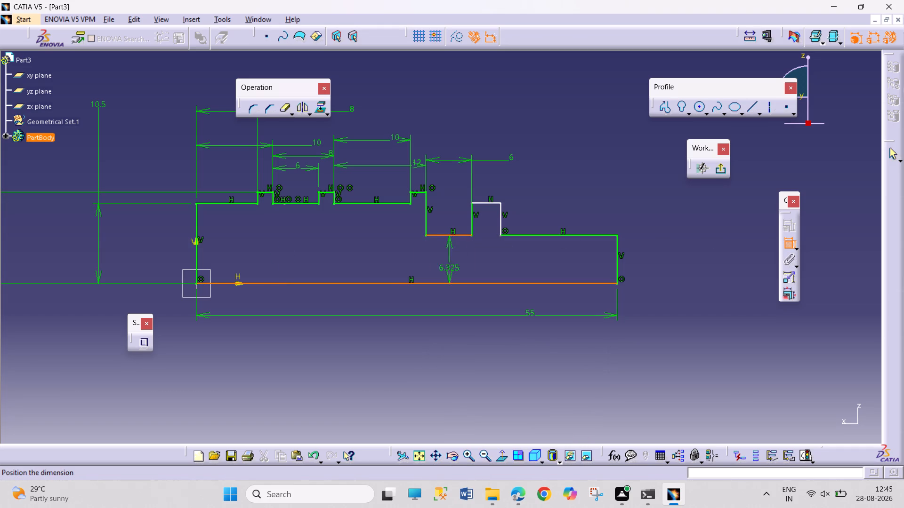
{"action": "left_click", "coordinate": [388, 255]}
{"action": "double_click", "coordinate": [392, 252]}
{"action": "type", "text": "23"}
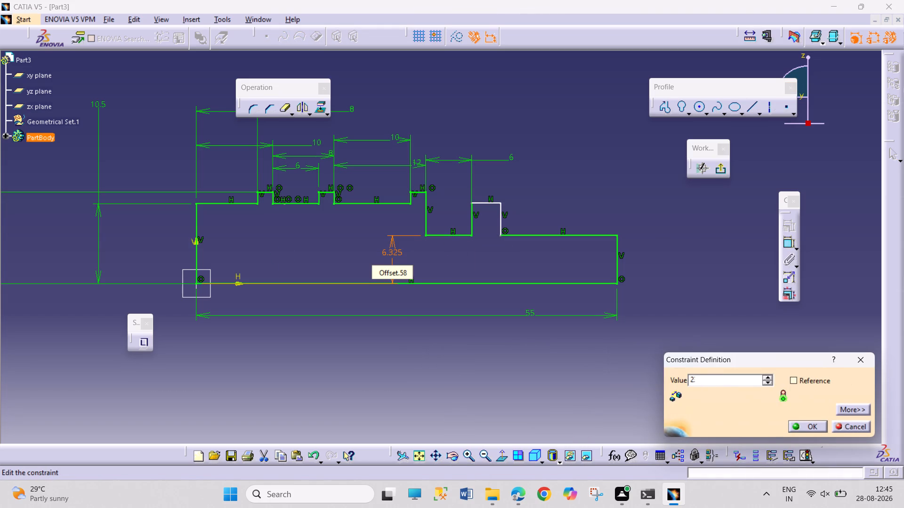
{"action": "type", "text": "/2"}
{"action": "key", "text": "Return"}
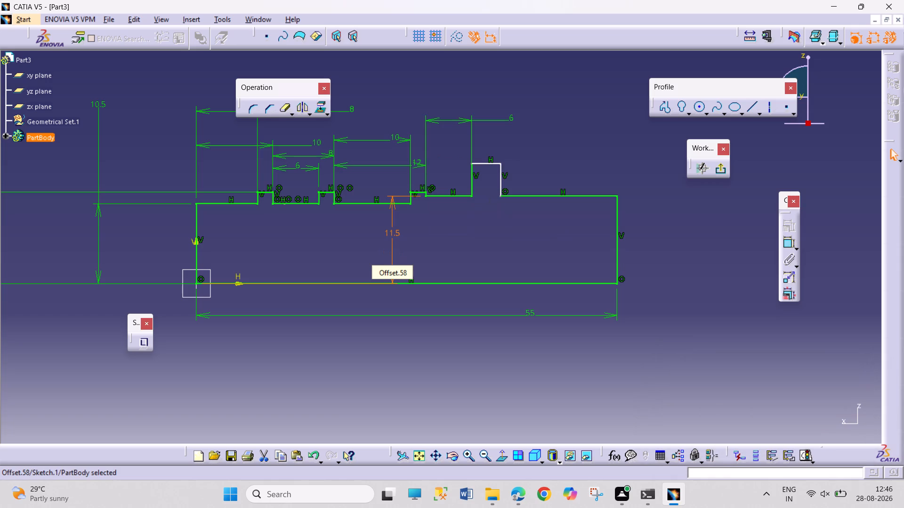
{"action": "left_click", "coordinate": [525, 239]}
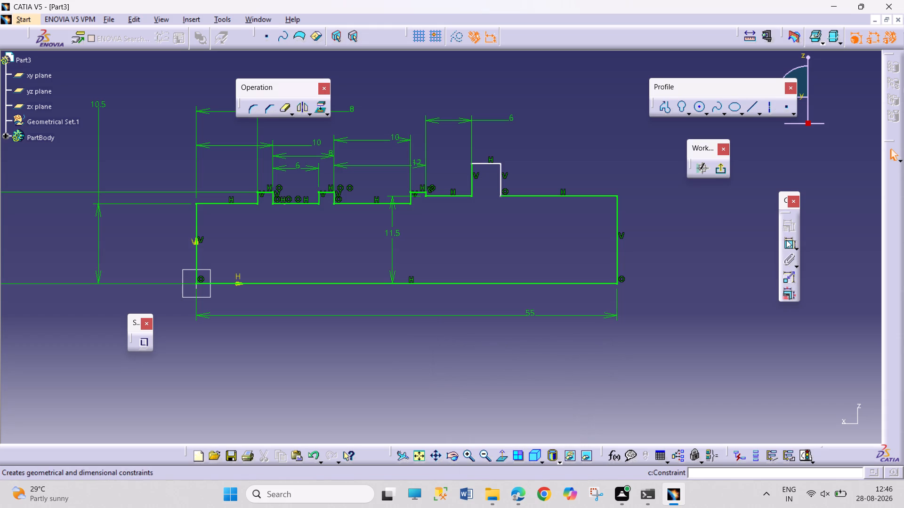
Dimension the height of the raised step beyond that groove from the axis and set it to 24/2 mm.
{"action": "left_click", "coordinate": [786, 240]}
{"action": "left_click", "coordinate": [483, 162]}
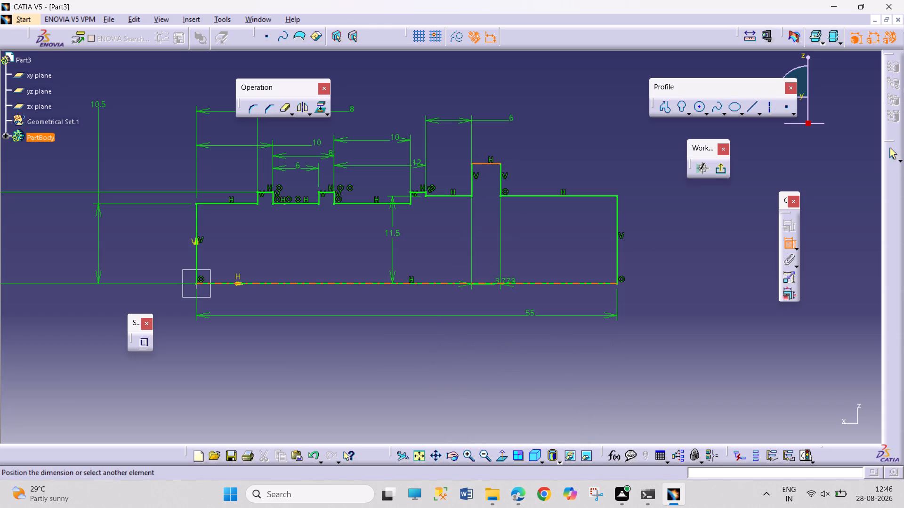
{"action": "left_click", "coordinate": [505, 286]}
{"action": "left_click", "coordinate": [490, 245]}
{"action": "double_click", "coordinate": [490, 242]}
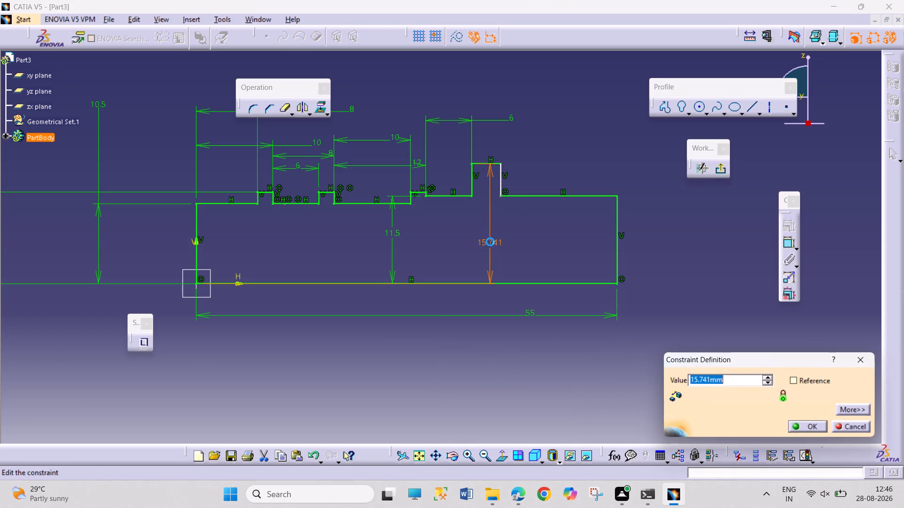
{"action": "type", "text": "24/2"}
{"action": "key", "text": "Return"}
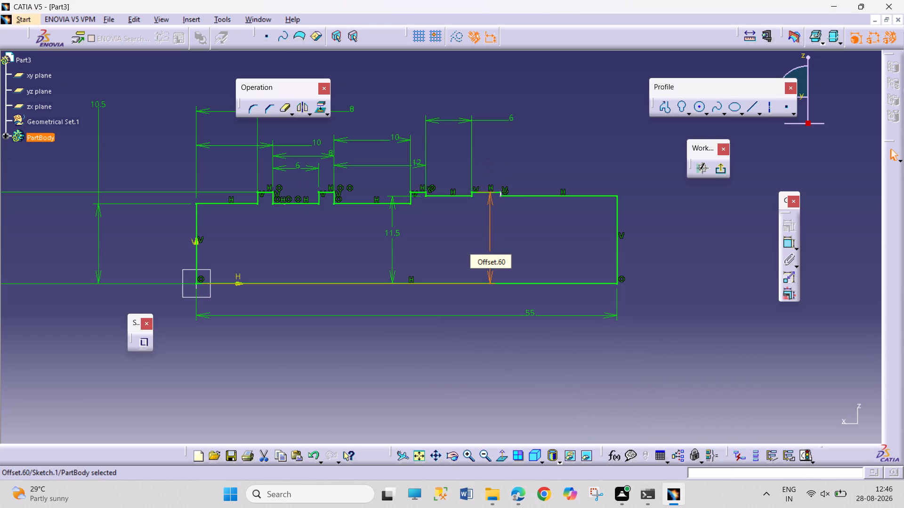
{"action": "left_click", "coordinate": [647, 245]}
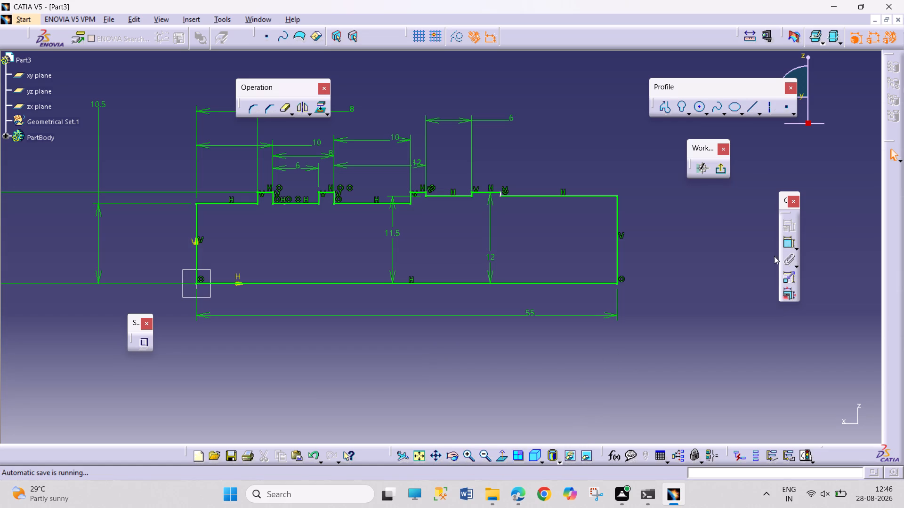
Dimension the distance from the third collar's far wall to the raised step's far wall and set it to 15 mm.
{"action": "left_click", "coordinate": [783, 243]}
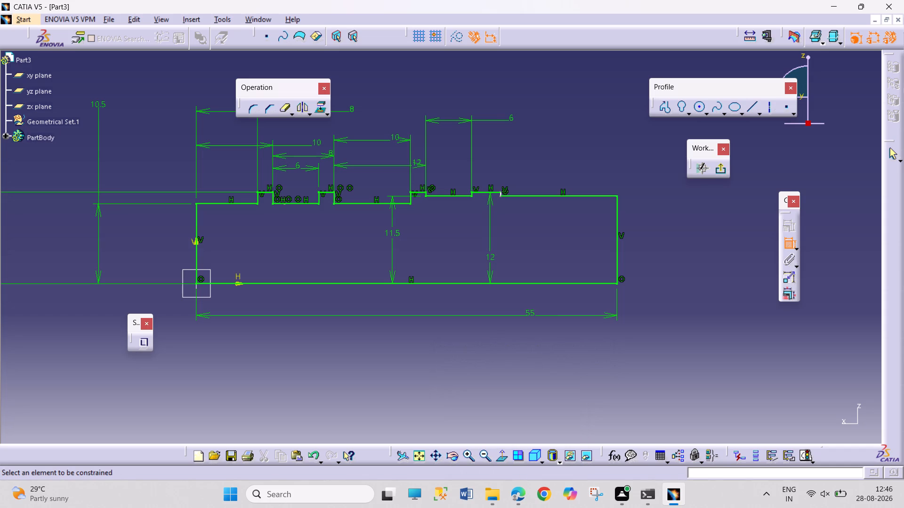
{"action": "left_click", "coordinate": [425, 192]}
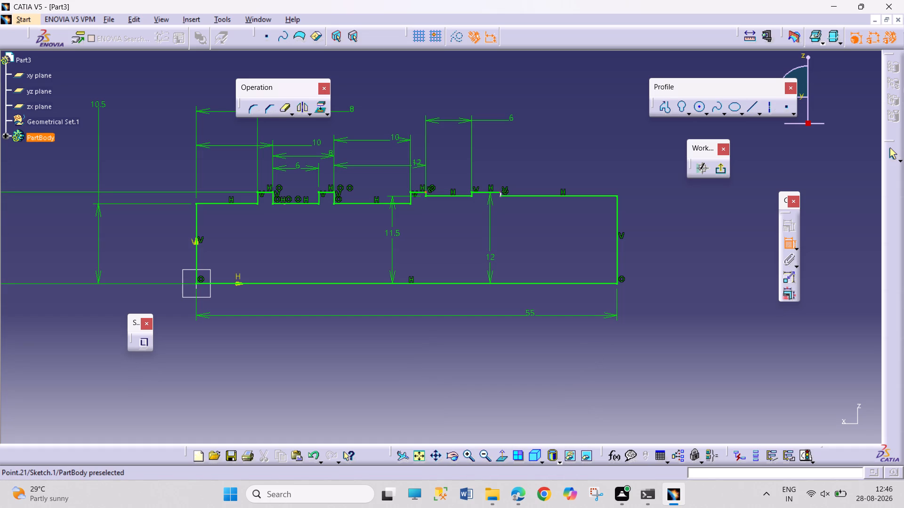
{"action": "left_click", "coordinate": [500, 191]}
{"action": "left_click", "coordinate": [525, 160]}
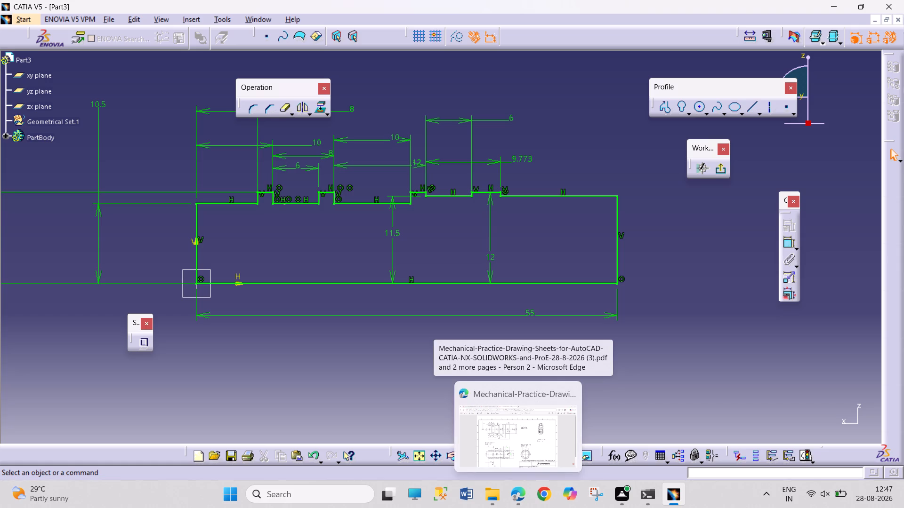
{"action": "double_click", "coordinate": [521, 159]}
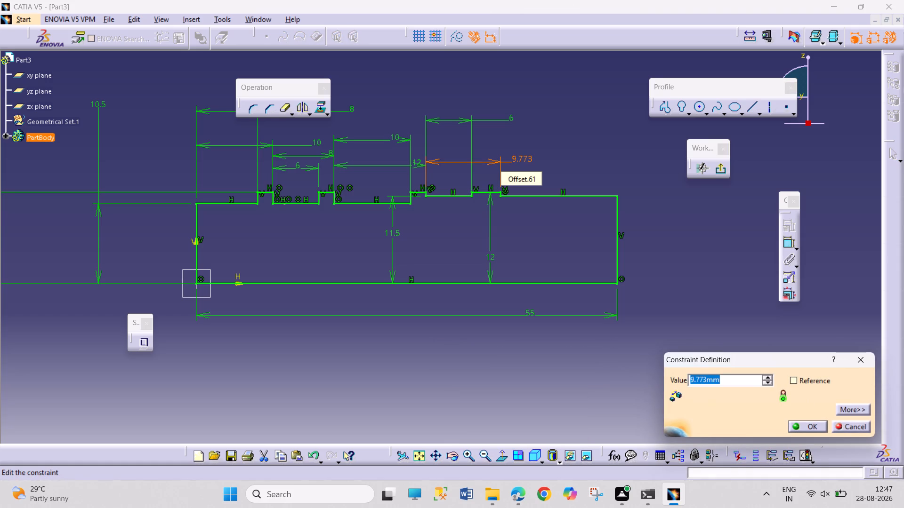
{"action": "type", "text": "15"}
{"action": "key", "text": "Return"}
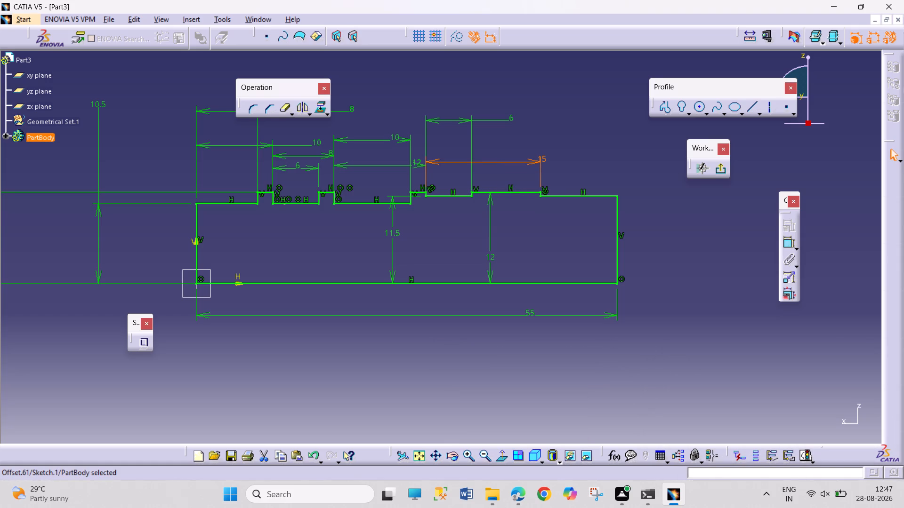
{"action": "left_click", "coordinate": [574, 148]}
Shift the 15 mm dimension's text clear of its extension line and place the first section's 10 mm and 8 mm texts between their arrows.
{"action": "left_click_drag", "start_coordinate": [544, 160], "coordinate": [571, 165]}
{"action": "left_click", "coordinate": [604, 175]}
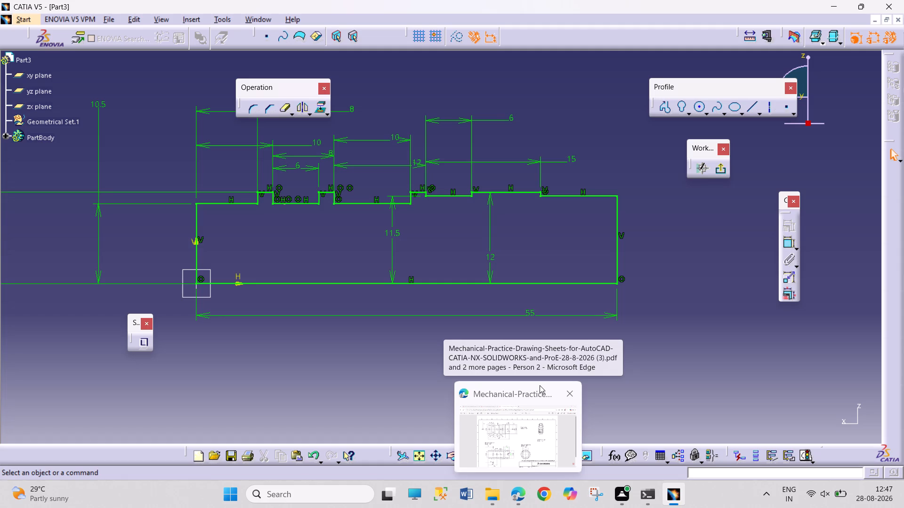
{"action": "middle_click_drag", "start_coordinate": [398, 302], "coordinate": [408, 351]}
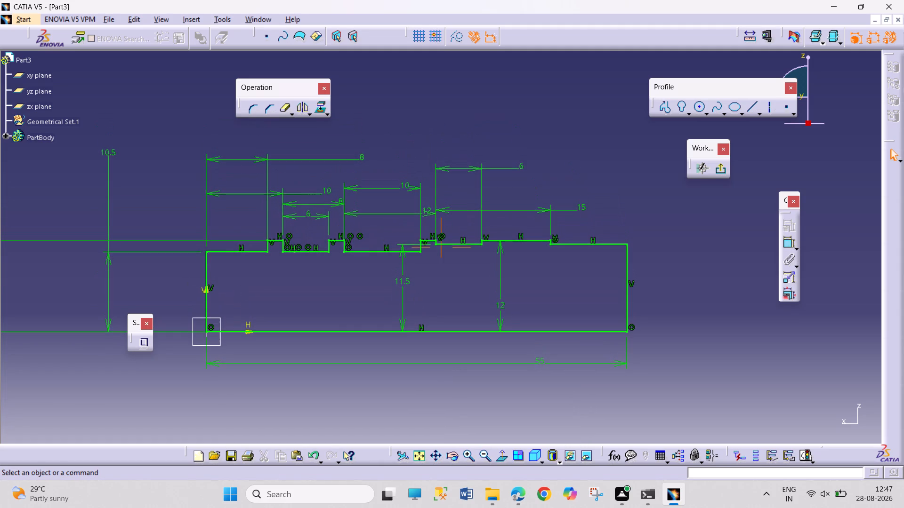
{"action": "left_click_drag", "start_coordinate": [329, 191], "coordinate": [300, 189]}
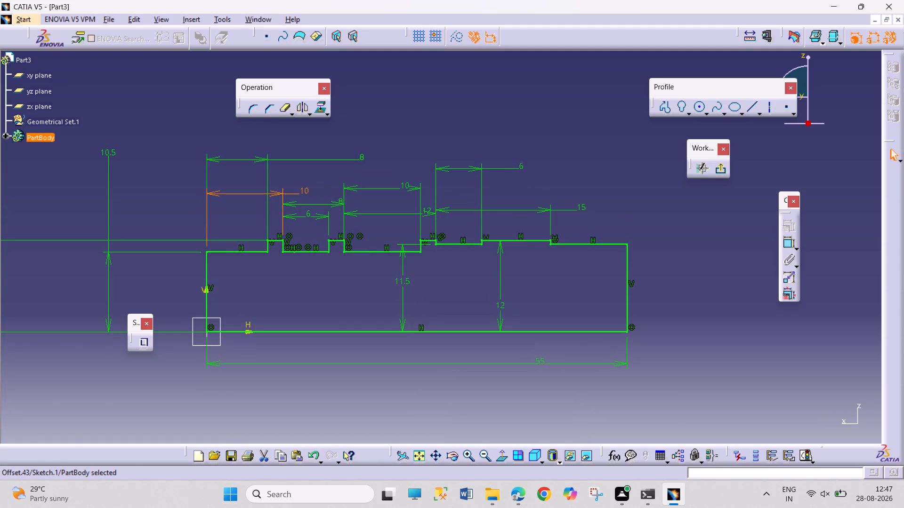
{"action": "left_click_drag", "start_coordinate": [300, 189], "coordinate": [243, 189]}
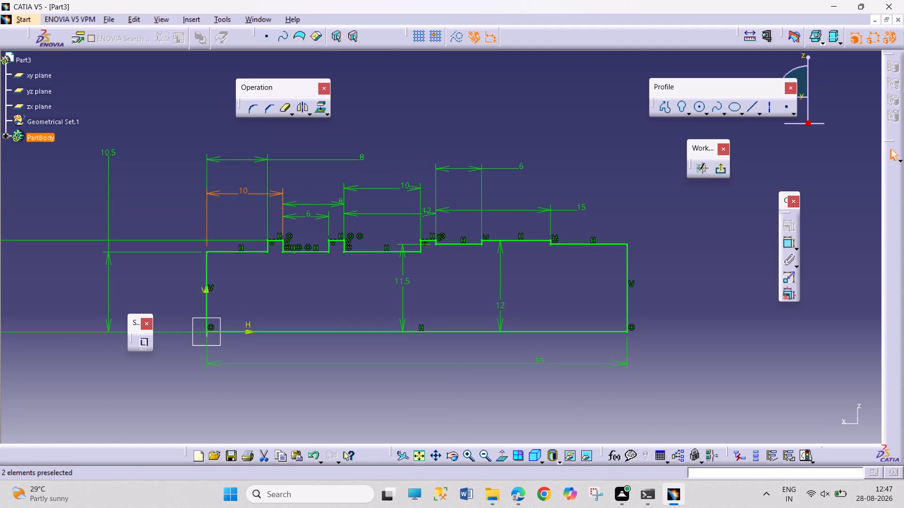
{"action": "left_click_drag", "start_coordinate": [359, 154], "coordinate": [270, 160]}
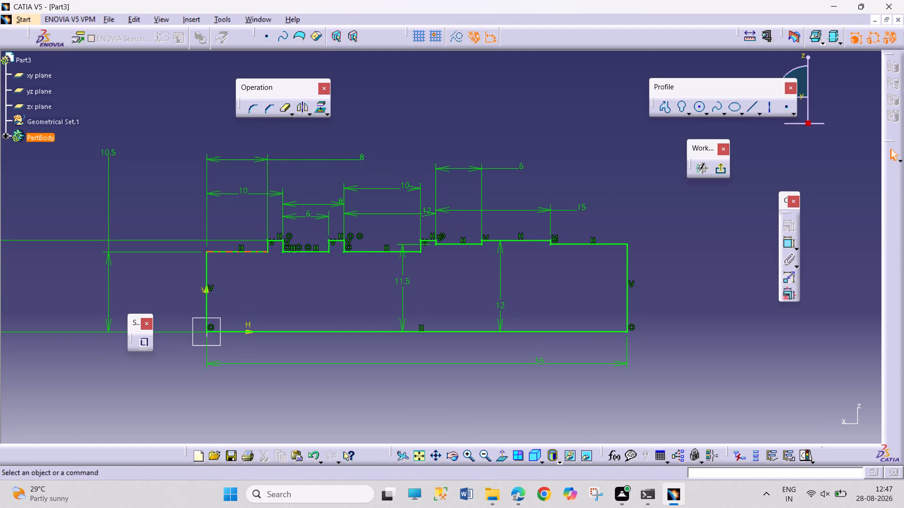
{"action": "left_click_drag", "start_coordinate": [362, 157], "coordinate": [250, 164]}
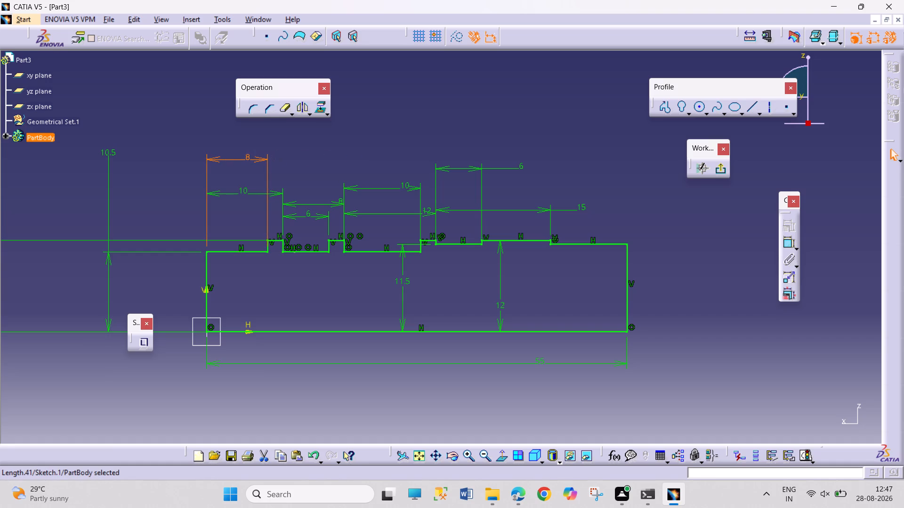
Line up the 8, 6, 10 and 6 mm width dimensions in one lower row above the profile, with values between their arrows.
{"action": "left_click", "coordinate": [354, 154]}
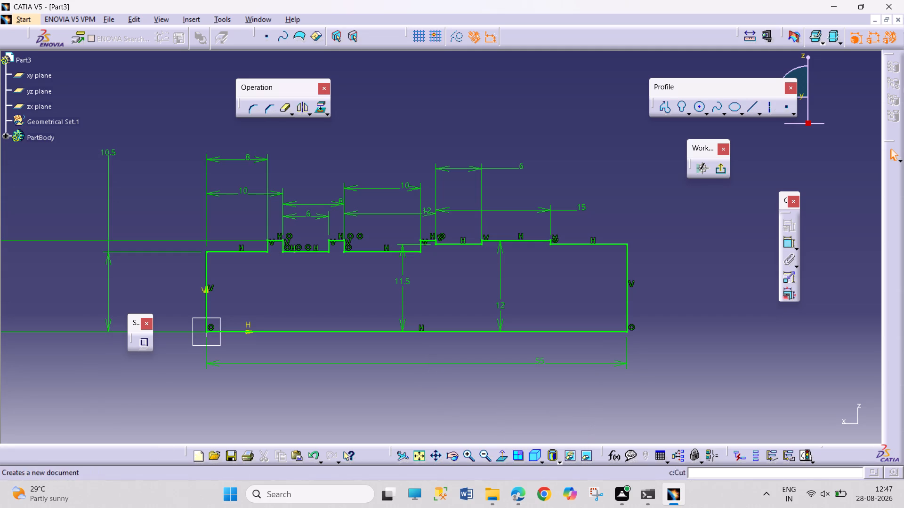
{"action": "left_click", "coordinate": [250, 153]}
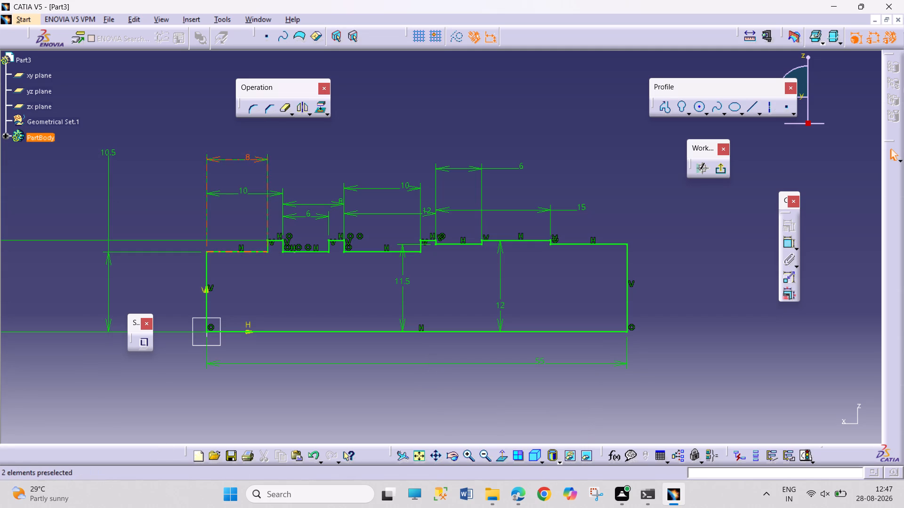
{"action": "left_click_drag", "start_coordinate": [248, 157], "coordinate": [247, 171]}
{"action": "left_click_drag", "start_coordinate": [244, 158], "coordinate": [244, 177]}
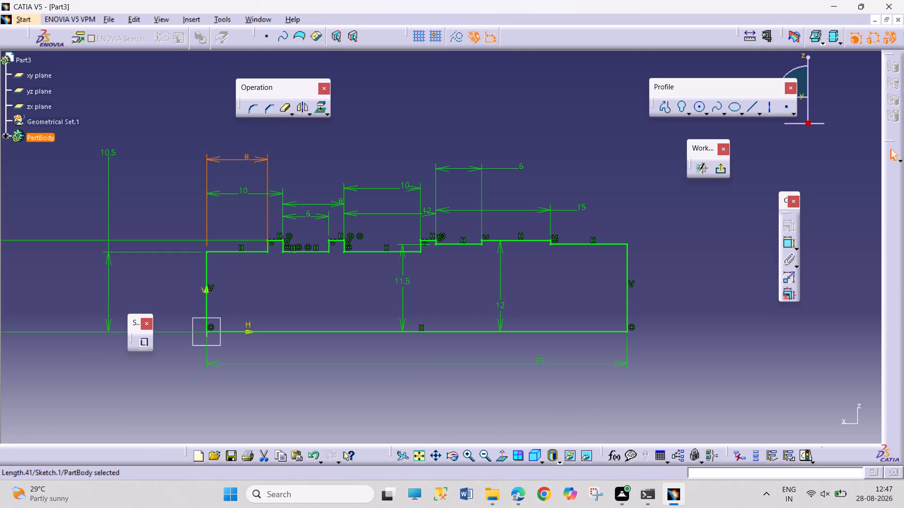
{"action": "left_click_drag", "start_coordinate": [244, 177], "coordinate": [244, 177]}
{"action": "left_click_drag", "start_coordinate": [258, 159], "coordinate": [258, 171]}
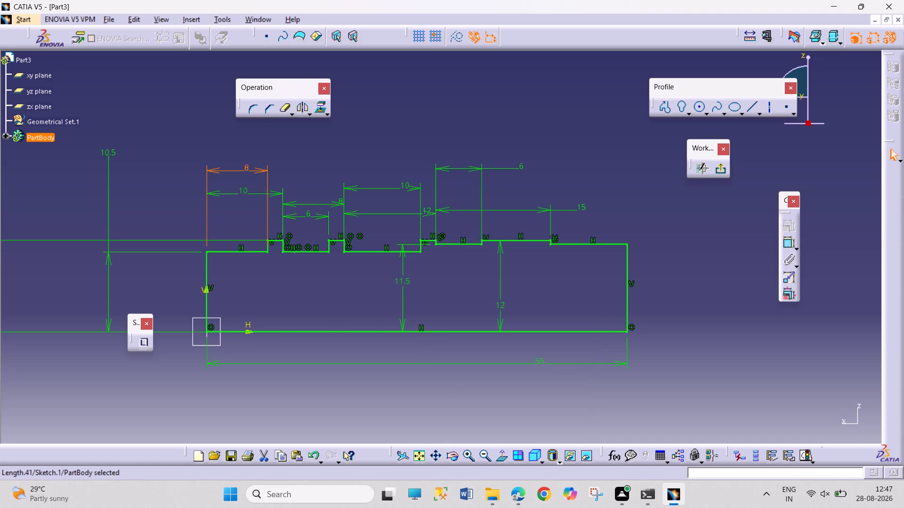
{"action": "left_click_drag", "start_coordinate": [309, 214], "coordinate": [308, 166]}
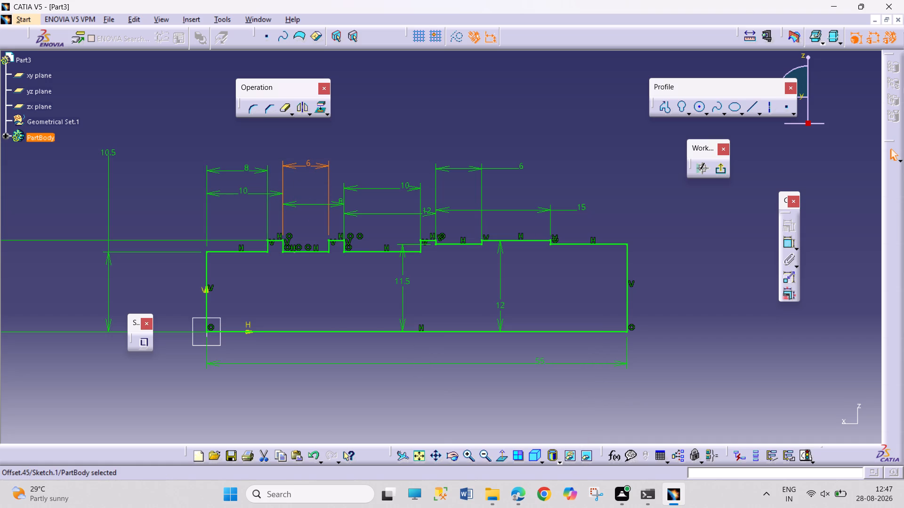
{"action": "left_click_drag", "start_coordinate": [405, 184], "coordinate": [405, 164]}
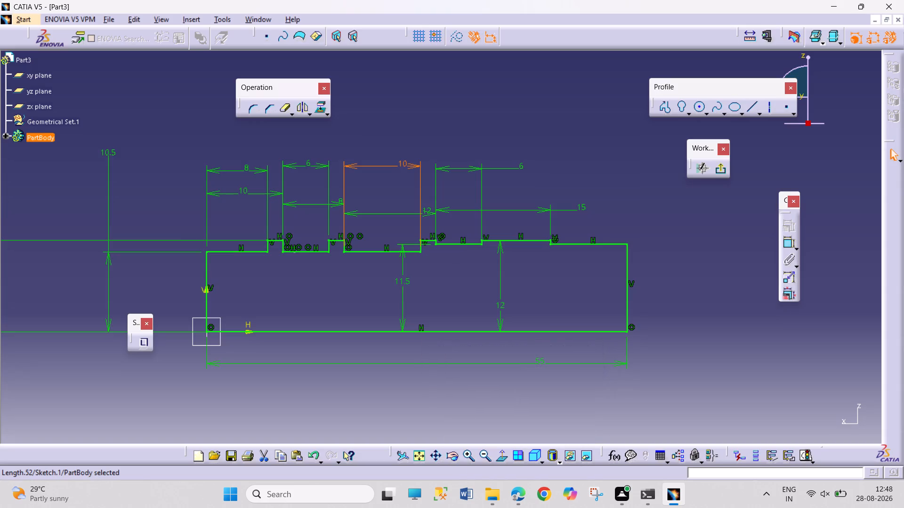
{"action": "left_click_drag", "start_coordinate": [523, 164], "coordinate": [463, 154]}
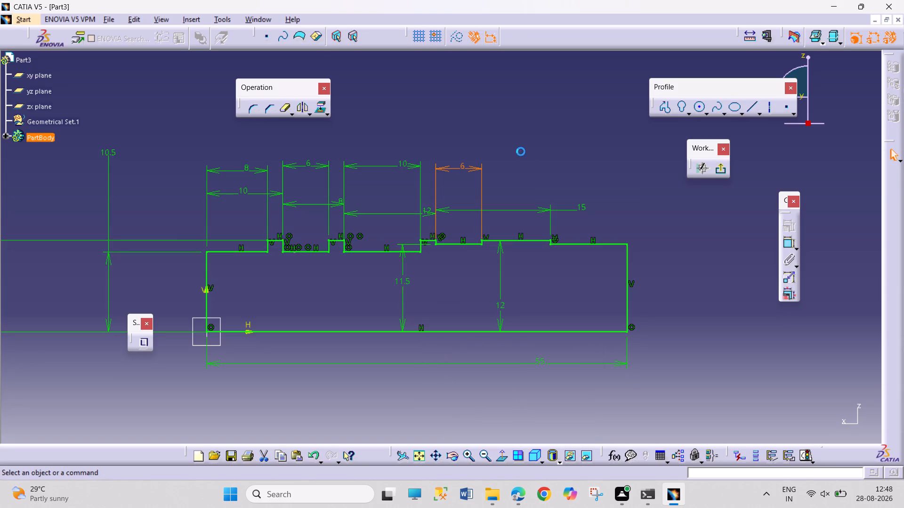
{"action": "left_click", "coordinate": [521, 151]}
Raise the 10 mm and 8 mm collar spacing dimensions into a common row above the width dimensions, with values between their arrows.
{"action": "left_click_drag", "start_coordinate": [242, 190], "coordinate": [245, 204]}
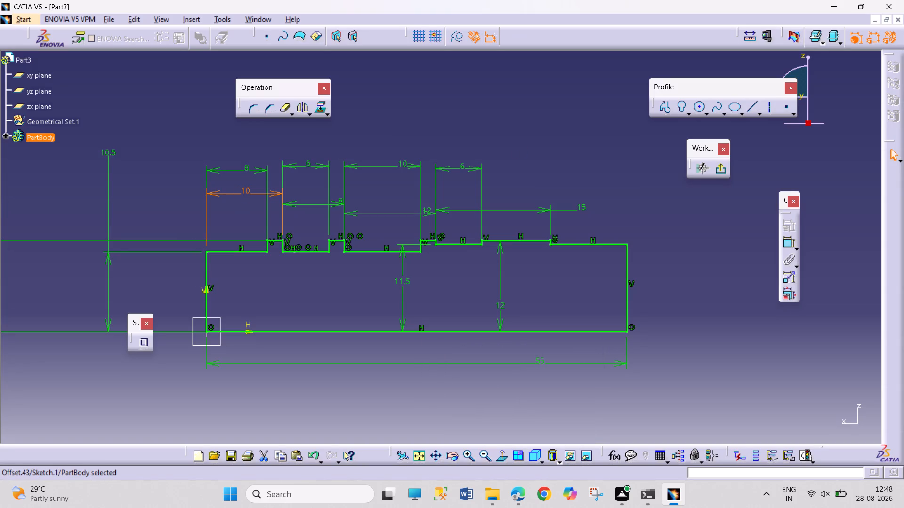
{"action": "left_click_drag", "start_coordinate": [245, 204], "coordinate": [250, 159]}
{"action": "left_click_drag", "start_coordinate": [276, 192], "coordinate": [275, 143]}
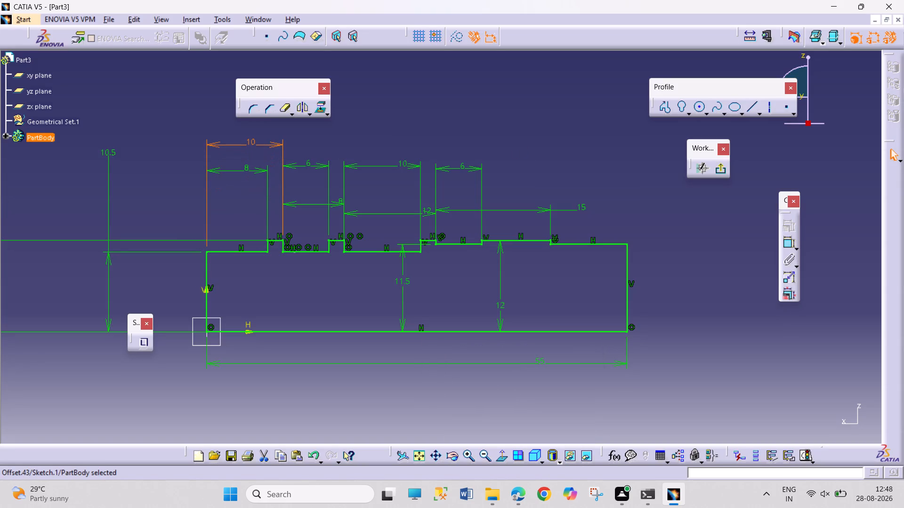
{"action": "left_click_drag", "start_coordinate": [275, 143], "coordinate": [277, 137]}
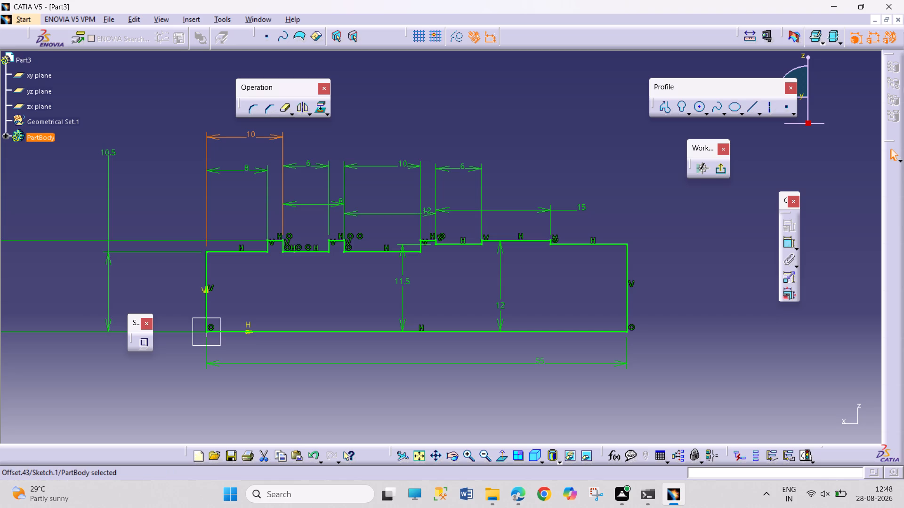
{"action": "left_click_drag", "start_coordinate": [338, 201], "coordinate": [342, 136]}
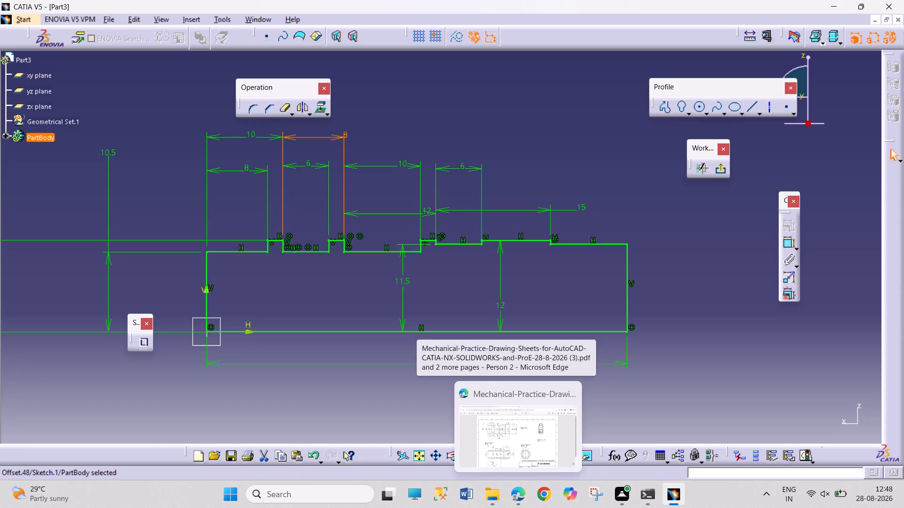
{"action": "left_click_drag", "start_coordinate": [346, 134], "coordinate": [316, 136]}
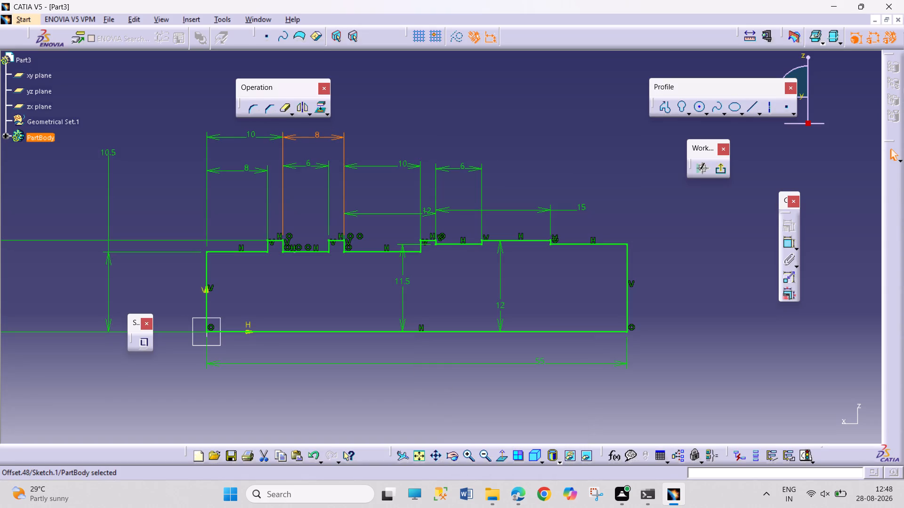
Raise the 12 mm and 15 mm dimensions into the same upper row and place their values between the arrows.
{"action": "left_click_drag", "start_coordinate": [428, 212], "coordinate": [422, 185]}
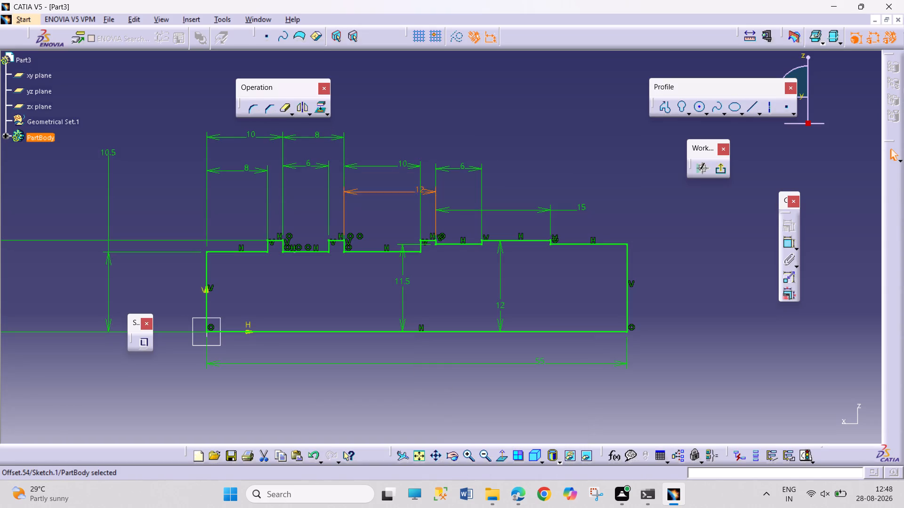
{"action": "left_click_drag", "start_coordinate": [422, 185], "coordinate": [416, 139]}
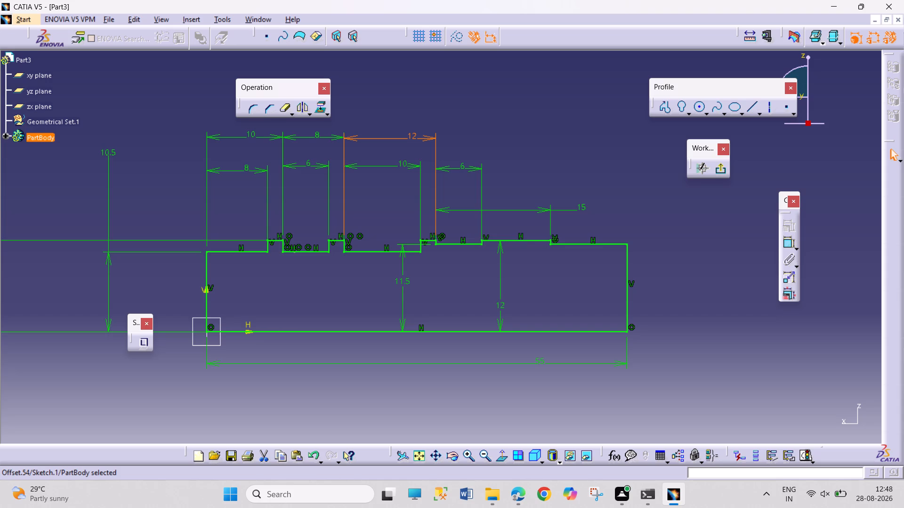
{"action": "left_click_drag", "start_coordinate": [582, 207], "coordinate": [562, 194]}
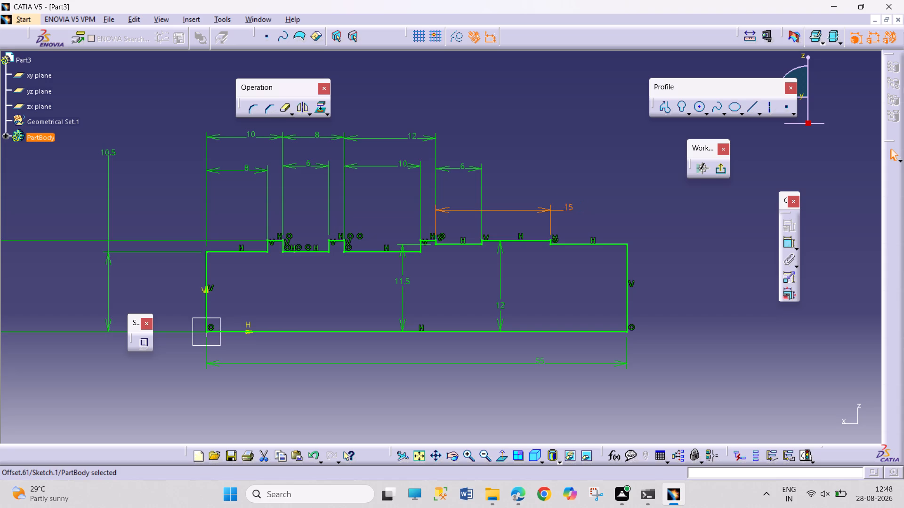
{"action": "left_click_drag", "start_coordinate": [562, 194], "coordinate": [585, 193]}
{"action": "left_click_drag", "start_coordinate": [546, 209], "coordinate": [538, 181]}
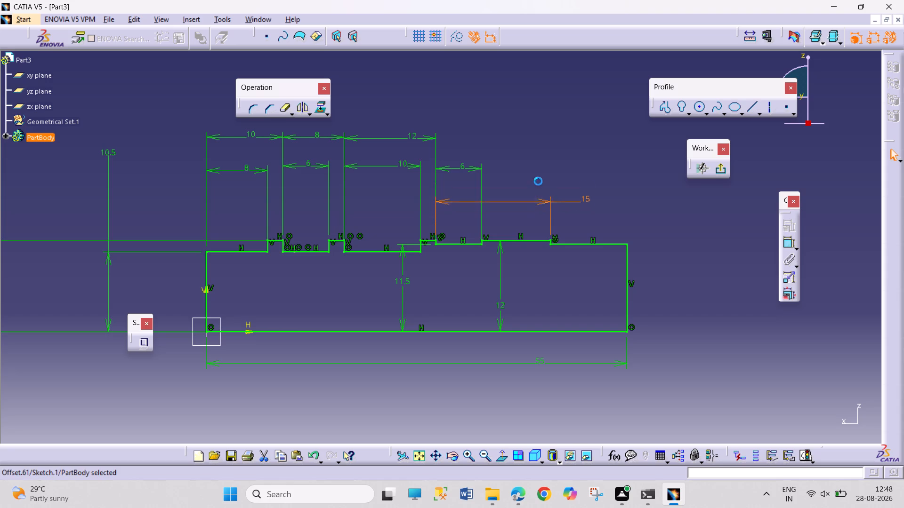
{"action": "left_click_drag", "start_coordinate": [538, 181], "coordinate": [530, 141]}
{"action": "left_click_drag", "start_coordinate": [586, 140], "coordinate": [562, 140]}
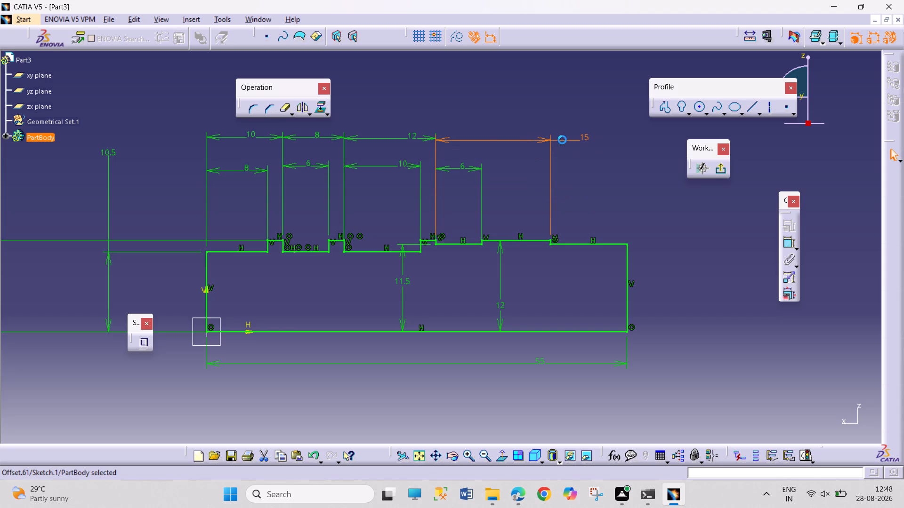
{"action": "left_click_drag", "start_coordinate": [562, 140], "coordinate": [470, 141]}
{"action": "left_click_drag", "start_coordinate": [410, 137], "coordinate": [385, 139]}
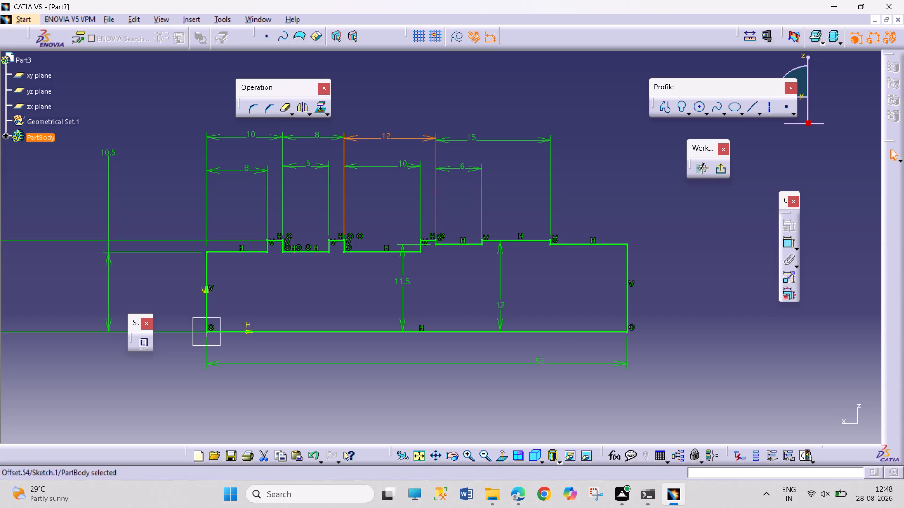
{"action": "left_click_drag", "start_coordinate": [385, 139], "coordinate": [388, 139]}
{"action": "left_click", "coordinate": [417, 113]}
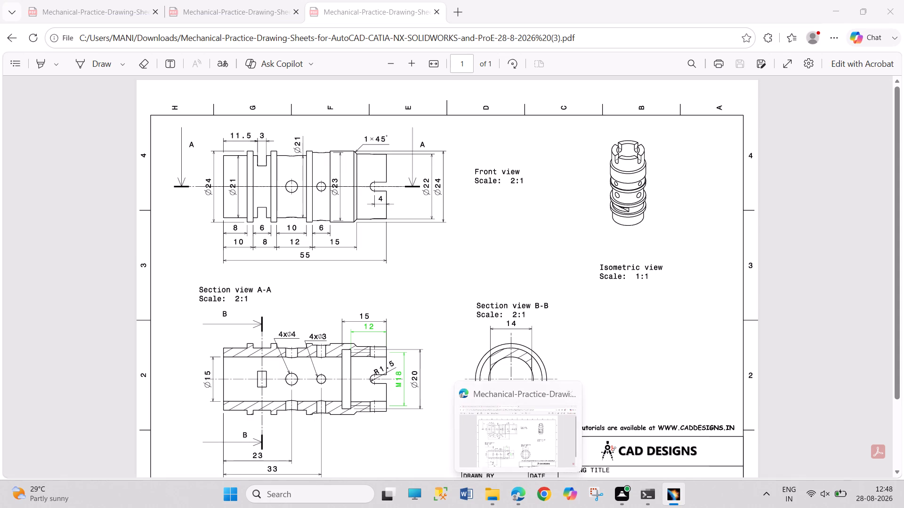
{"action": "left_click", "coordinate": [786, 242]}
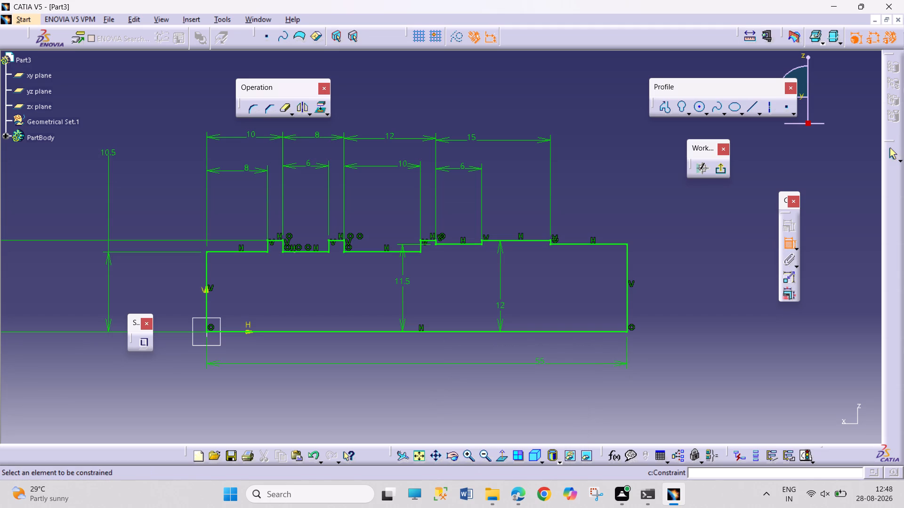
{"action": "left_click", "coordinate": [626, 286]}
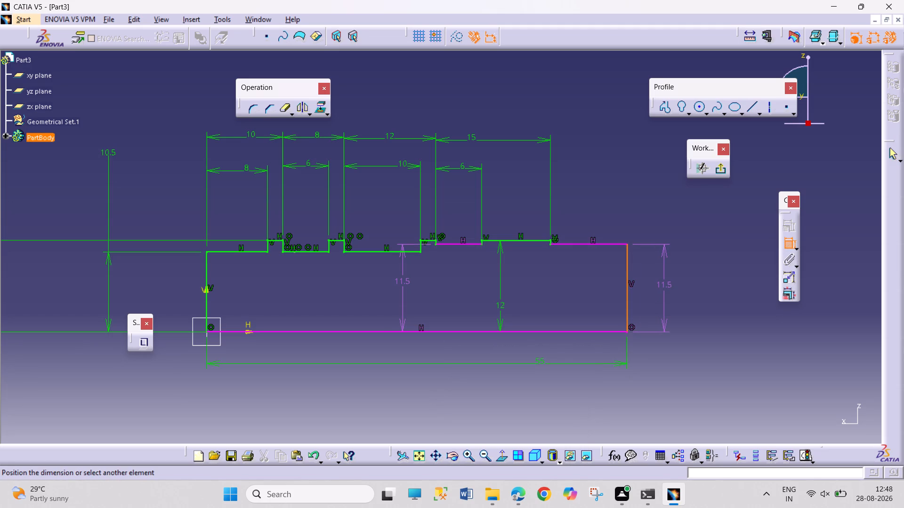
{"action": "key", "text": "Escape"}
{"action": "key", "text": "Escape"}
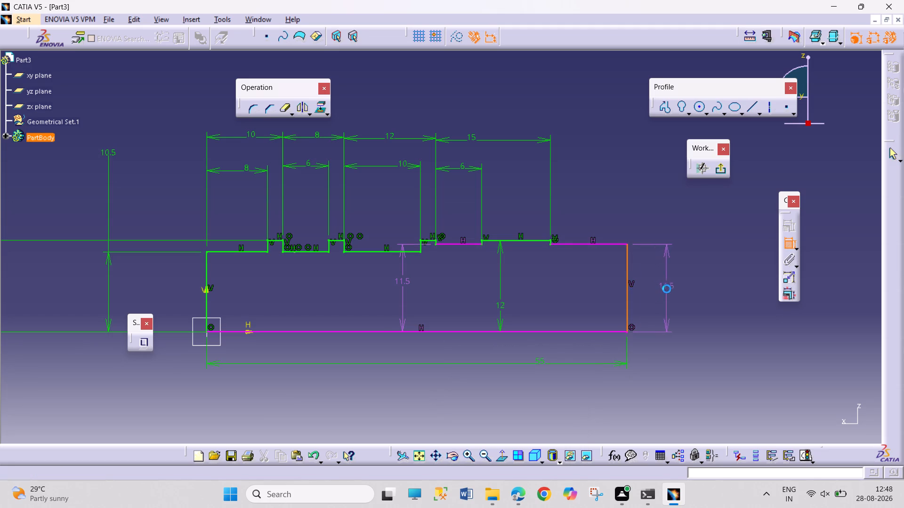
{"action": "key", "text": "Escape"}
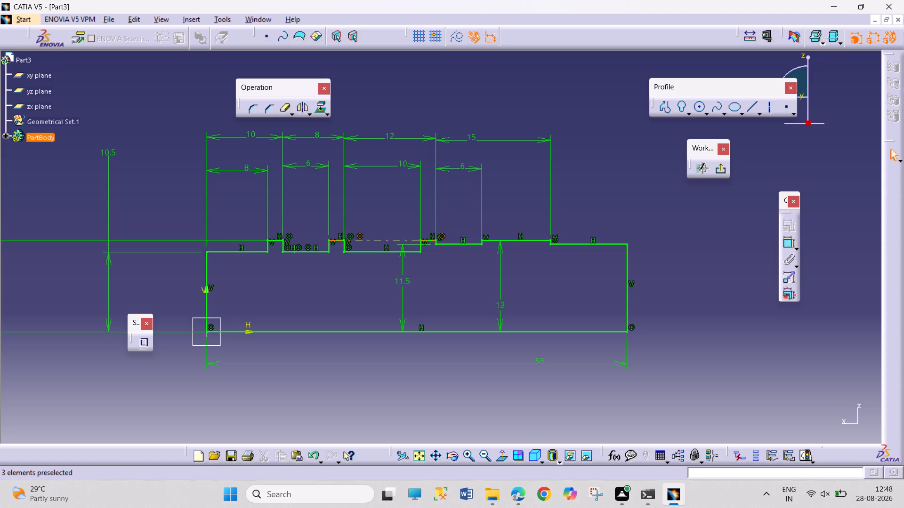
Delete the coincidence constraint that aligns the last section's top line with the groove floor before the raised step.
{"action": "middle_click_drag", "start_coordinate": [569, 281], "coordinate": [564, 236], "text": "ctrl"}
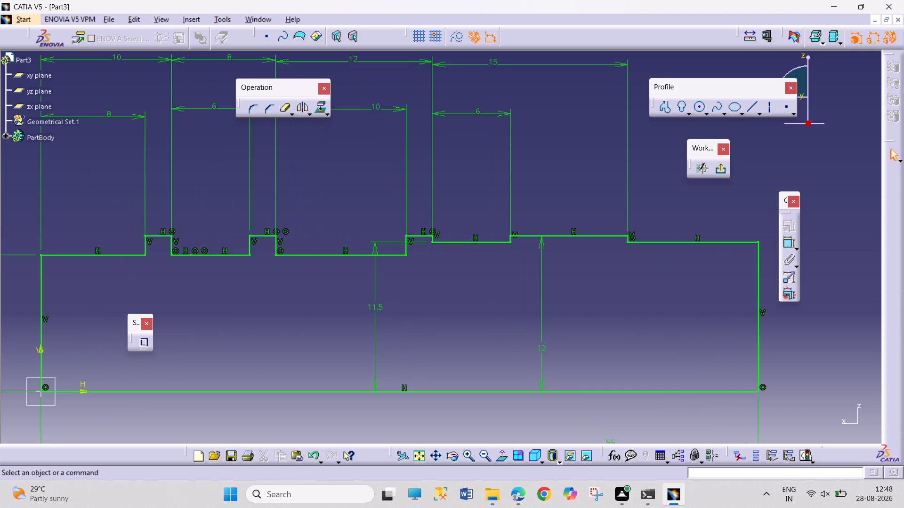
{"action": "middle_click_drag", "start_coordinate": [587, 273], "coordinate": [468, 264]}
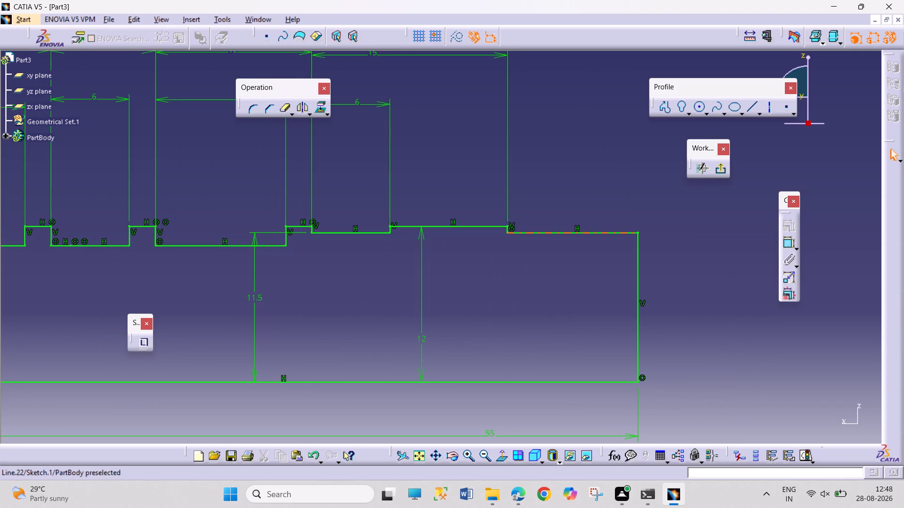
{"action": "middle_click_drag", "start_coordinate": [535, 255], "coordinate": [535, 207], "text": "ctrl"}
{"action": "right_click", "coordinate": [562, 219]}
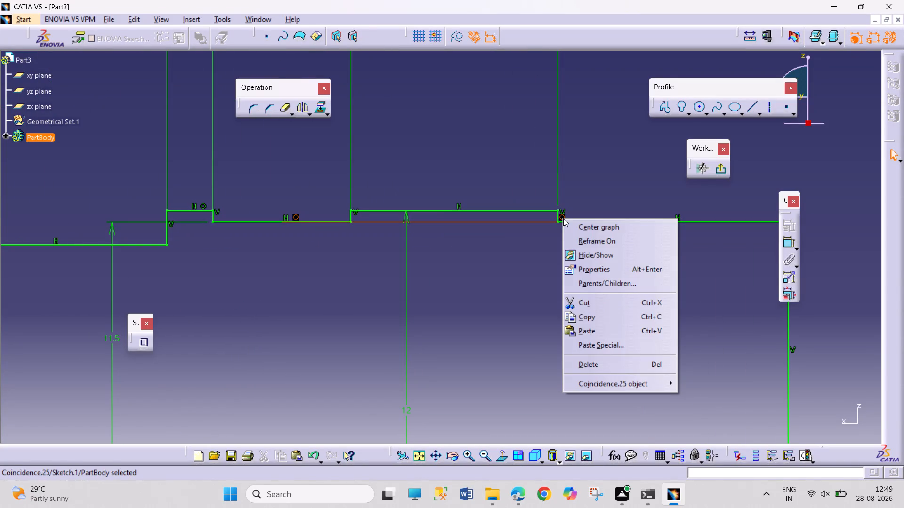
{"action": "left_click", "coordinate": [589, 362]}
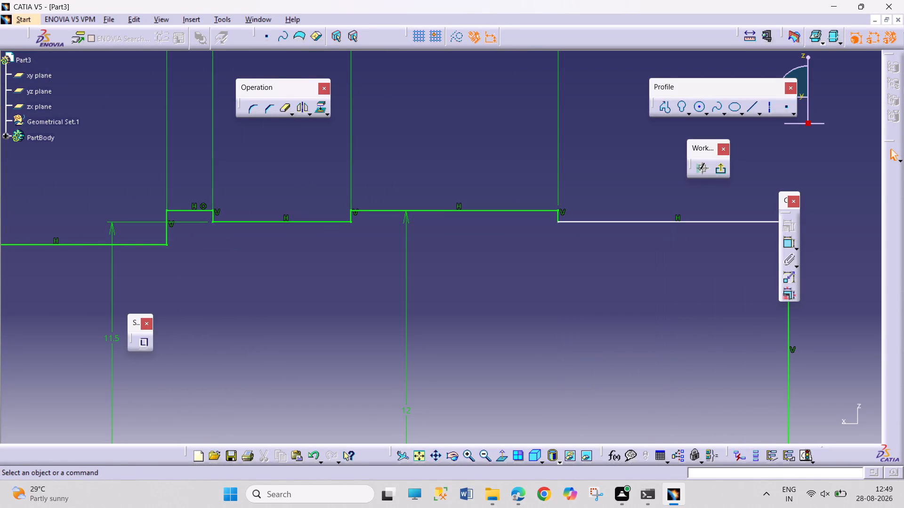
Dimension the vertical end line of the last profile section and set its length to 11 mm.
{"action": "middle_click_drag", "start_coordinate": [637, 319], "coordinate": [621, 392], "text": "ctrl"}
{"action": "left_click", "coordinate": [791, 244]}
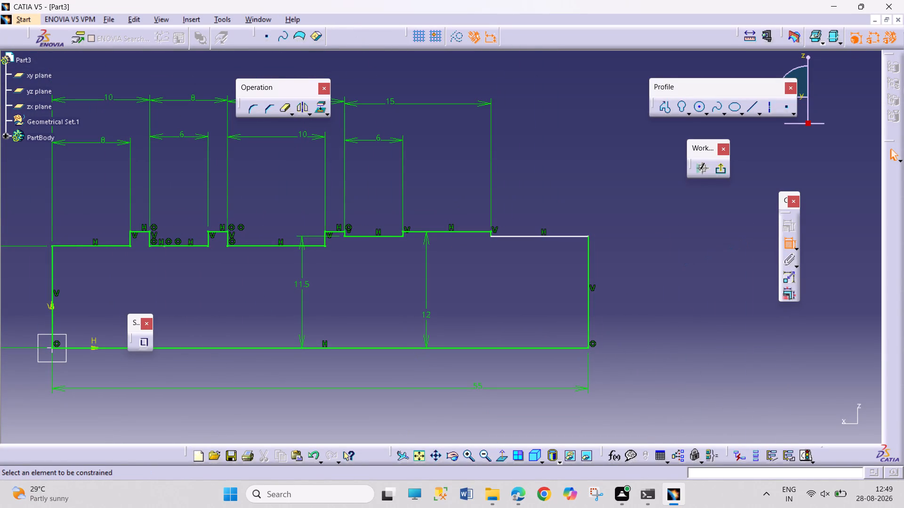
{"action": "left_click", "coordinate": [586, 308]}
{"action": "left_click", "coordinate": [638, 305]}
{"action": "double_click", "coordinate": [640, 301]}
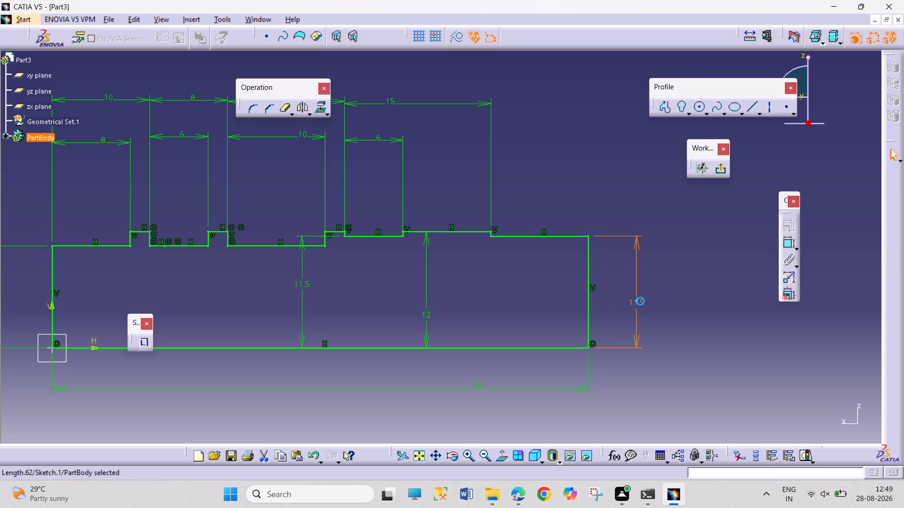
{"action": "type", "text": "11"}
{"action": "key", "text": "Return"}
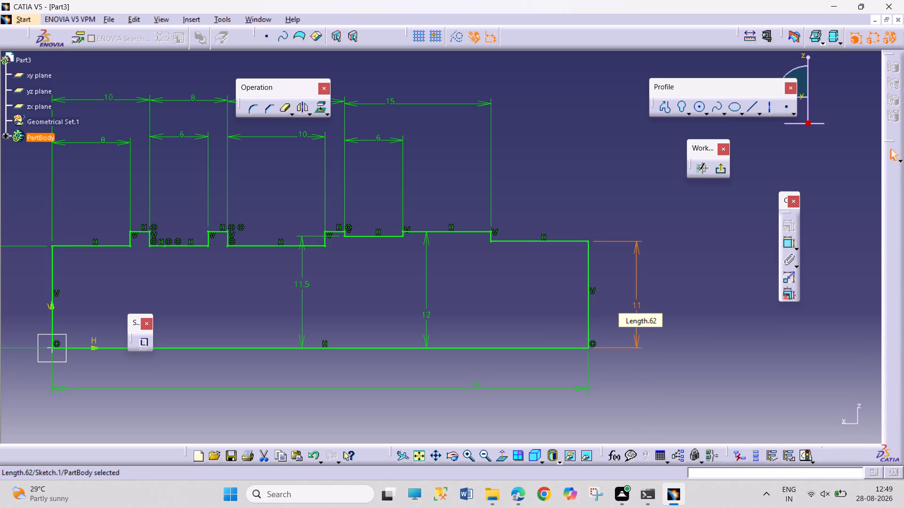
{"action": "left_click", "coordinate": [712, 302]}
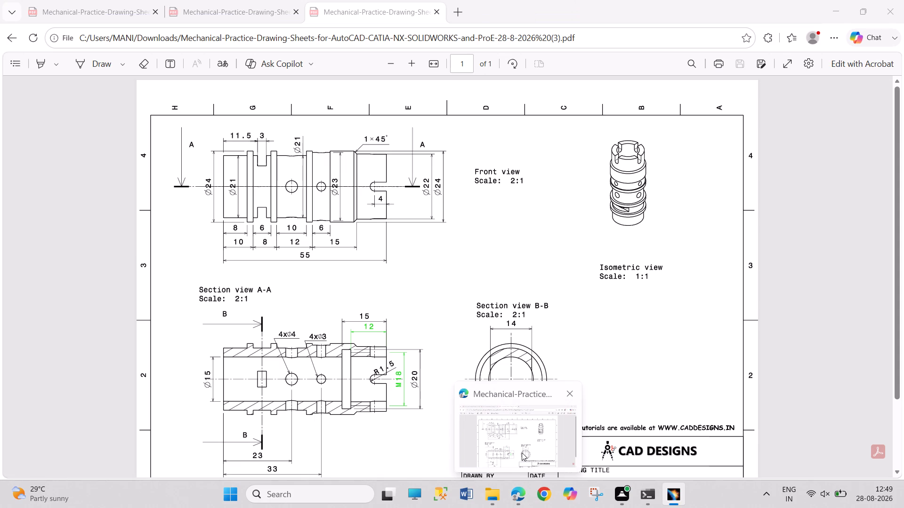
Move the 12 mm collar height dimension closer to the 10.5 mm one beside the profile's origin end, and exit the sketch.
{"action": "middle_click_drag", "start_coordinate": [657, 316], "coordinate": [651, 337], "text": "ctrl"}
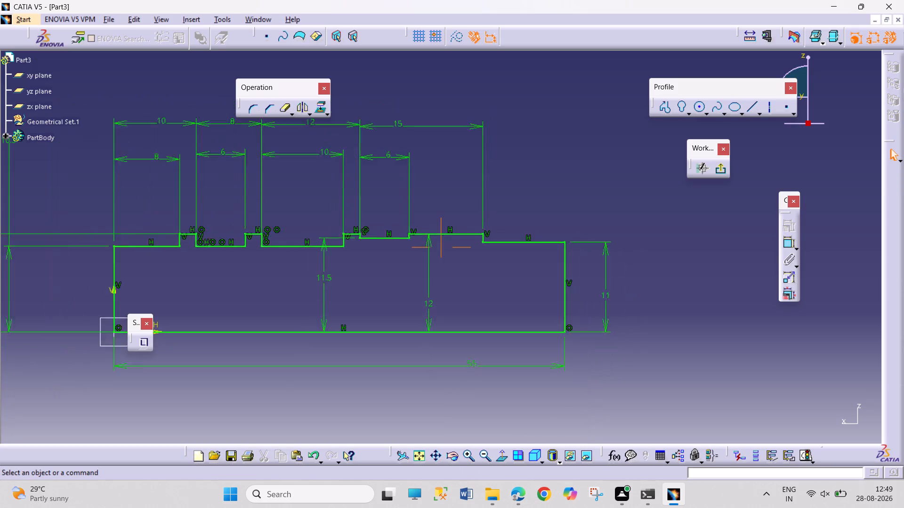
{"action": "middle_click_drag", "start_coordinate": [651, 337], "coordinate": [650, 350], "text": "ctrl"}
{"action": "middle_click_drag", "start_coordinate": [659, 308], "coordinate": [656, 313], "text": "ctrl"}
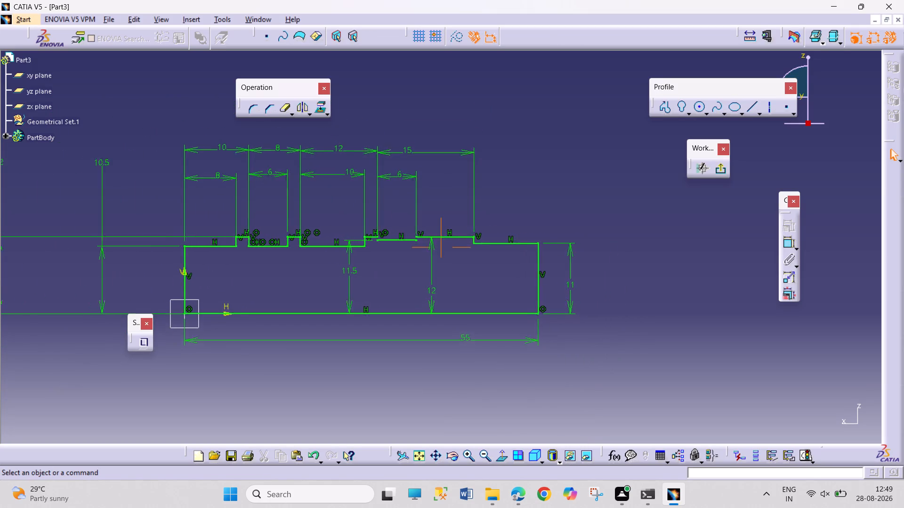
{"action": "middle_click_drag", "start_coordinate": [656, 313], "coordinate": [637, 345], "text": "ctrl"}
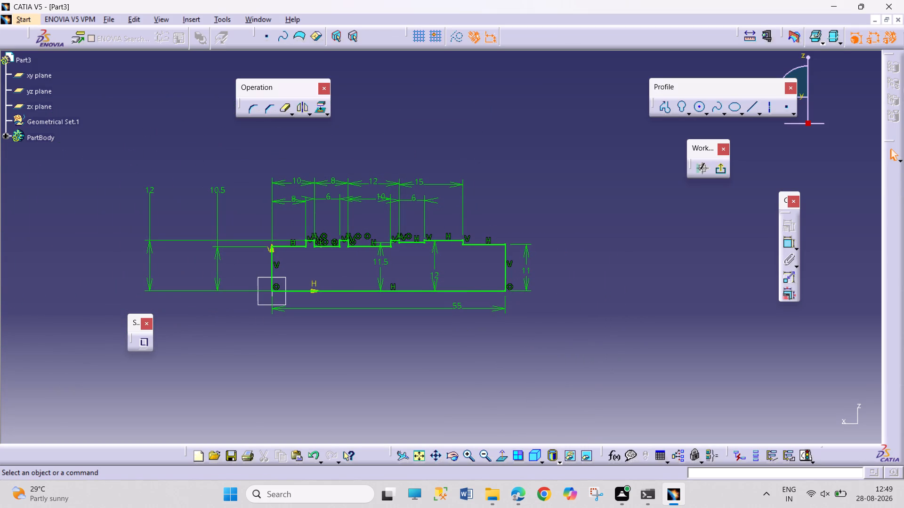
{"action": "left_click_drag", "start_coordinate": [148, 189], "coordinate": [184, 198]}
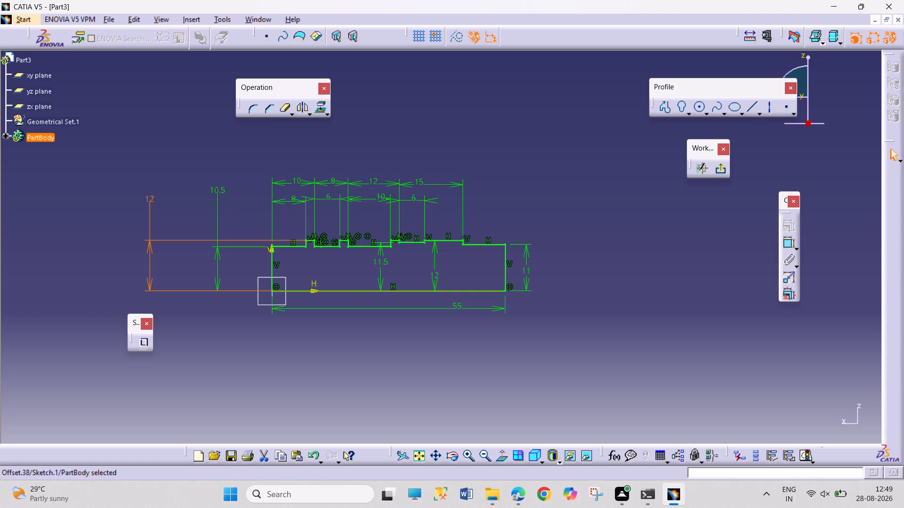
{"action": "left_click_drag", "start_coordinate": [152, 250], "coordinate": [194, 247]}
{"action": "left_click_drag", "start_coordinate": [194, 197], "coordinate": [203, 180]}
{"action": "left_click", "coordinate": [701, 285]}
{"action": "left_click", "coordinate": [714, 170]}
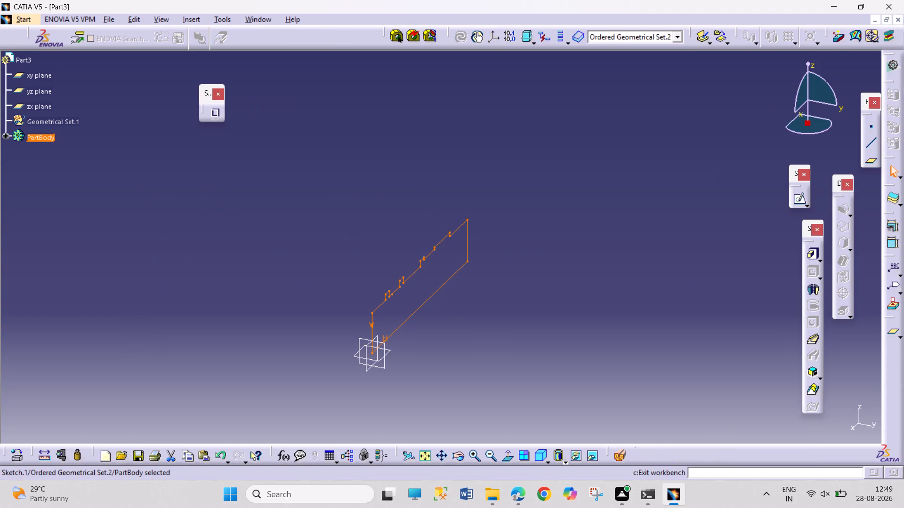
Create a Shaft by revolving the stepped profile sketch 360 degrees about the sketch's horizontal axis (HDirection).
{"action": "left_click", "coordinate": [814, 286]}
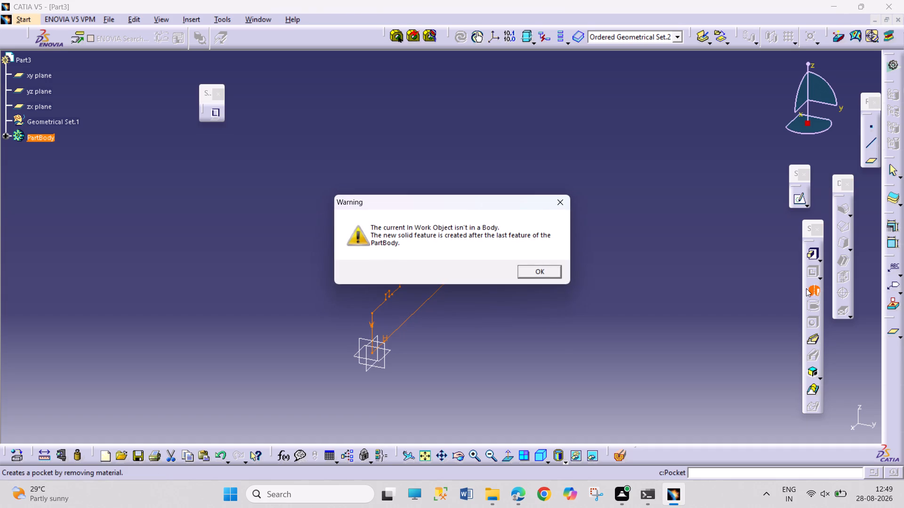
{"action": "left_click", "coordinate": [551, 270]}
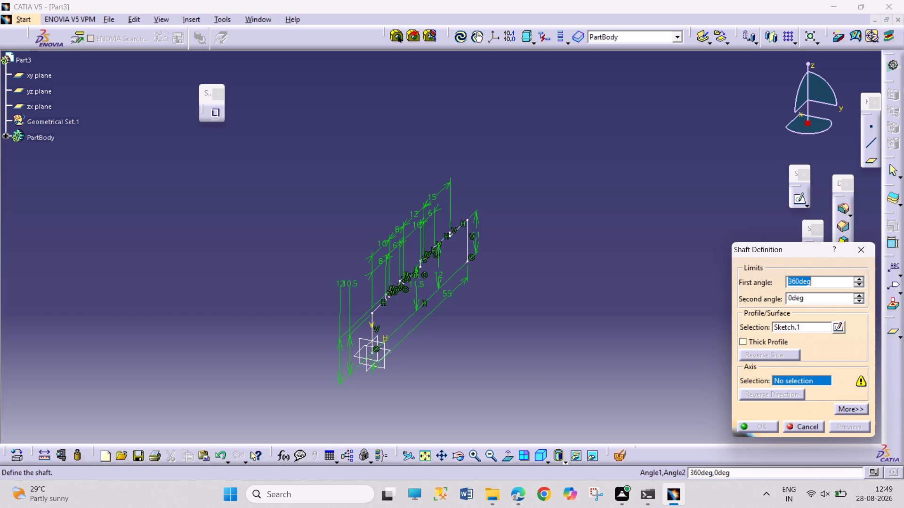
{"action": "middle_click_drag", "start_coordinate": [475, 365], "coordinate": [488, 262], "text": "ctrl"}
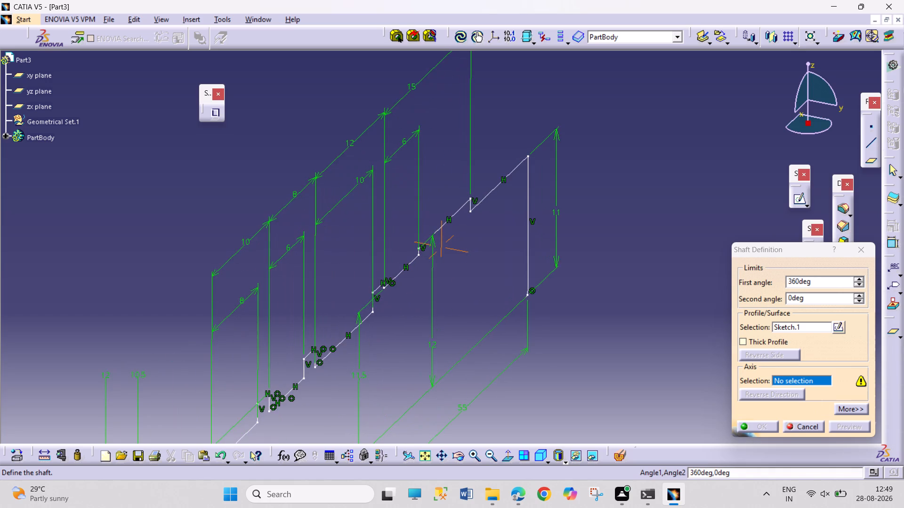
{"action": "middle_click_drag", "start_coordinate": [500, 316], "coordinate": [573, 113]}
{"action": "middle_click", "coordinate": [576, 109]}
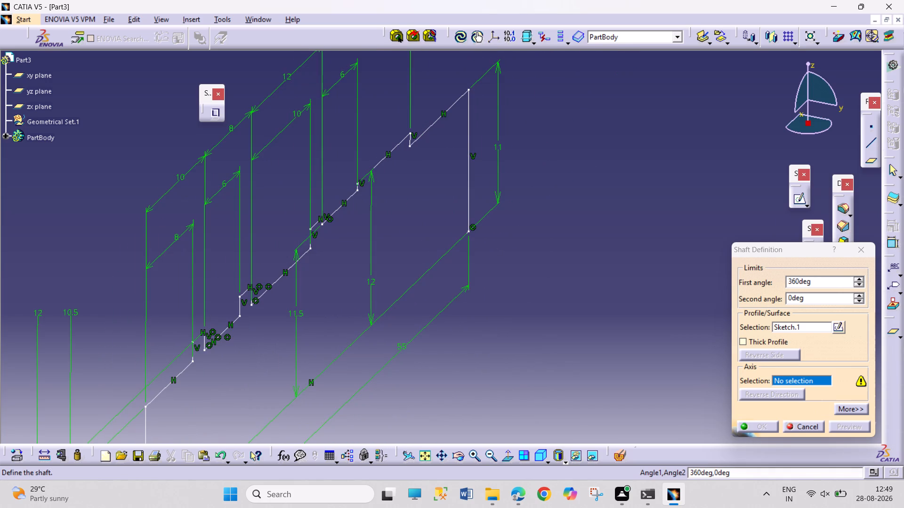
{"action": "middle_click_drag", "start_coordinate": [353, 348], "coordinate": [452, 209]}
{"action": "middle_click_drag", "start_coordinate": [313, 390], "coordinate": [444, 306]}
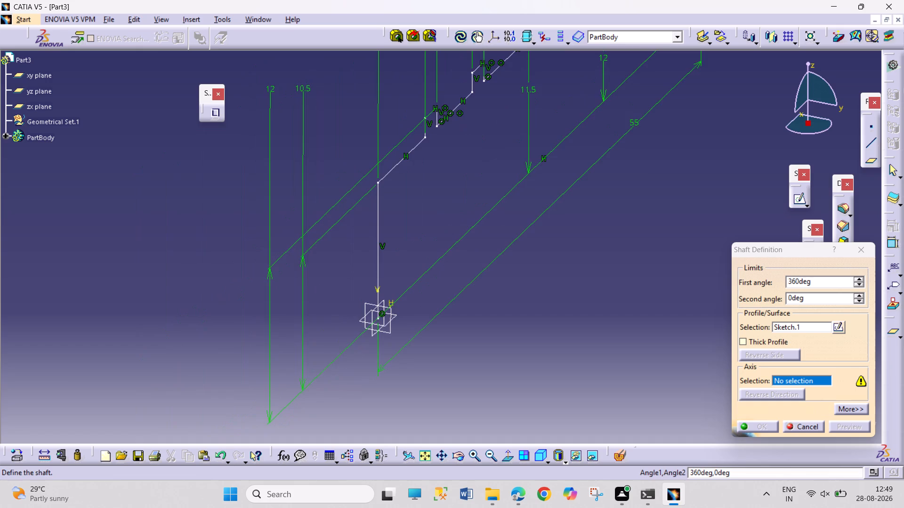
{"action": "middle_click_drag", "start_coordinate": [389, 386], "coordinate": [403, 312], "text": "ctrl"}
{"action": "left_click", "coordinate": [305, 397]}
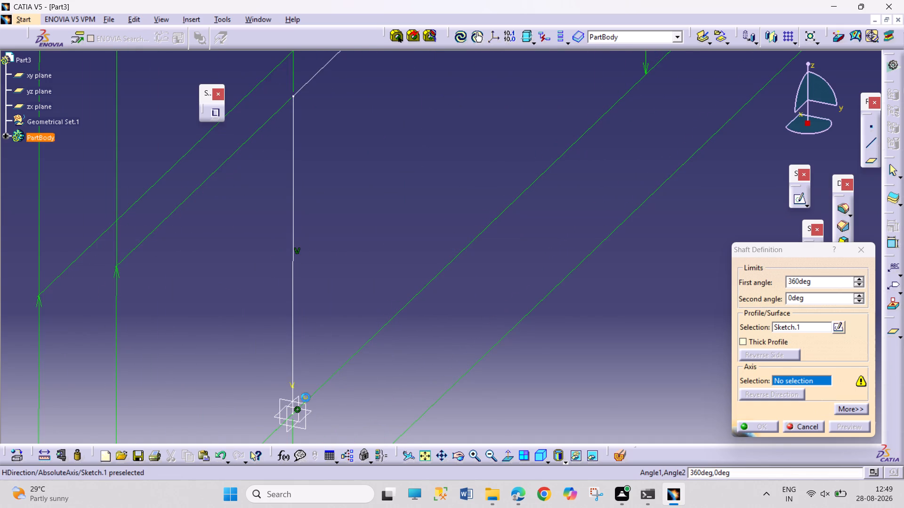
{"action": "middle_click_drag", "start_coordinate": [466, 312], "coordinate": [434, 457], "text": "ctrl"}
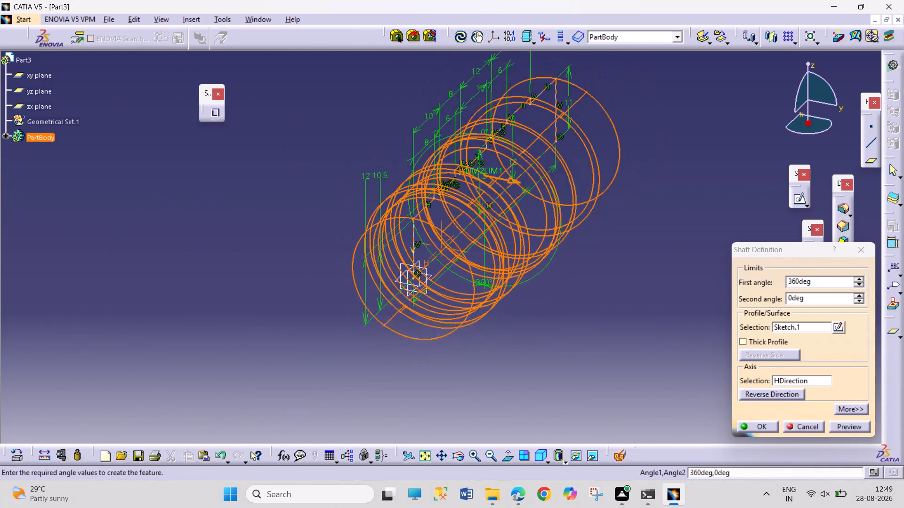
{"action": "middle_click_drag", "start_coordinate": [434, 457], "coordinate": [432, 458], "text": "ctrl"}
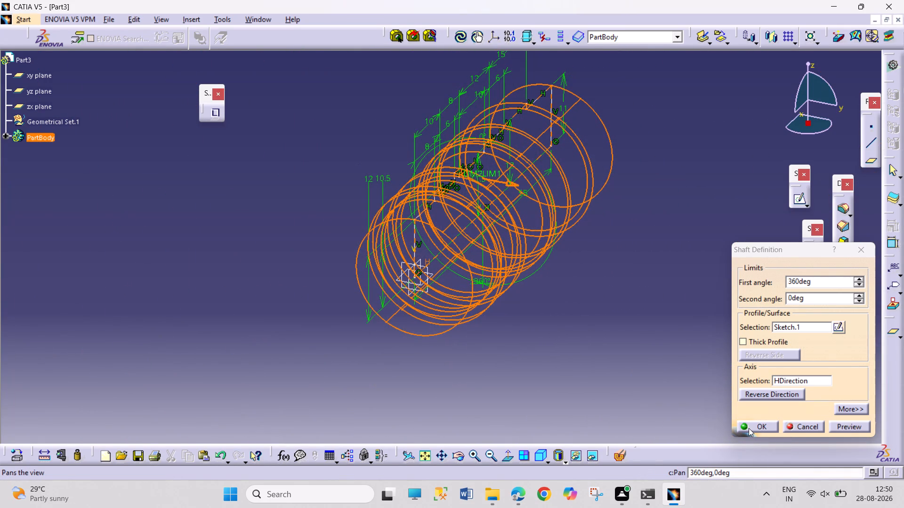
{"action": "left_click", "coordinate": [749, 428]}
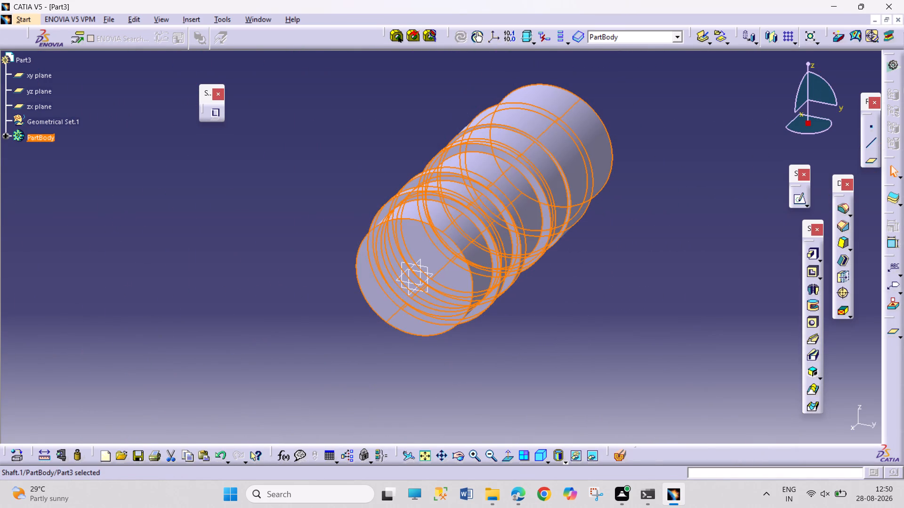
{"action": "left_click", "coordinate": [679, 388]}
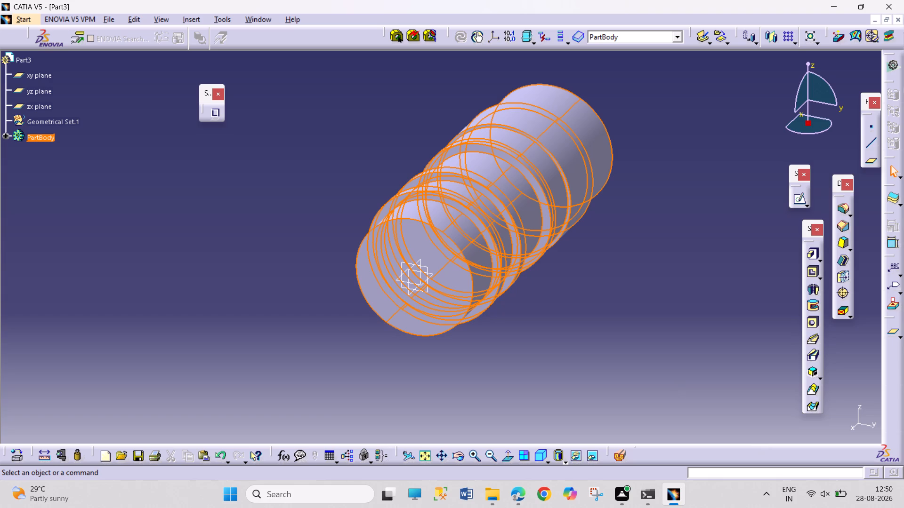
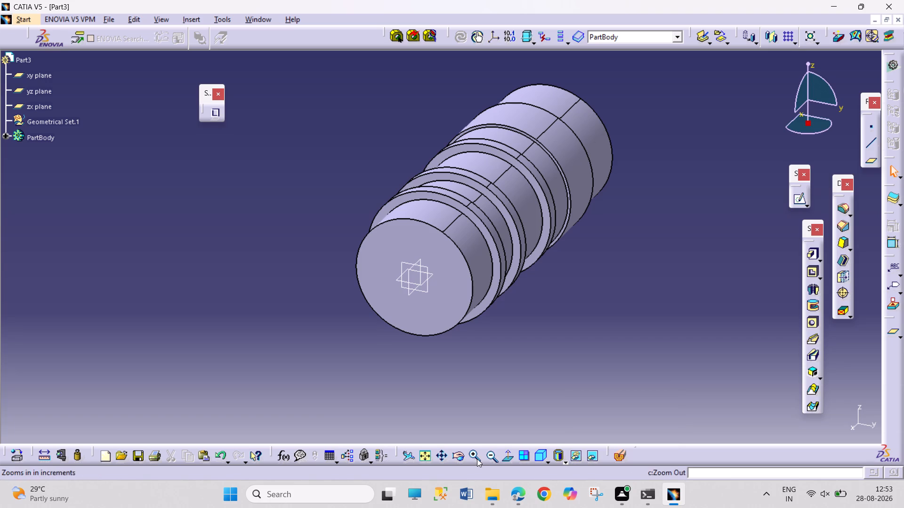
Start a sketch on the body's flat end face at the origin and draw a circle about 12 mm in diameter centred on the origin.
{"action": "left_click", "coordinate": [461, 454]}
{"action": "left_click_drag", "start_coordinate": [554, 339], "coordinate": [605, 359]}
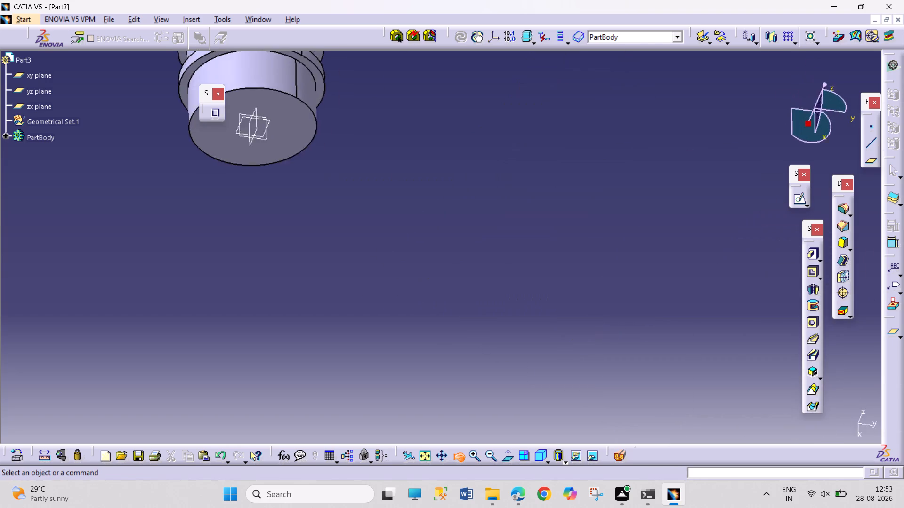
{"action": "left_click_drag", "start_coordinate": [605, 359], "coordinate": [557, 322]}
{"action": "left_click", "coordinate": [481, 309]}
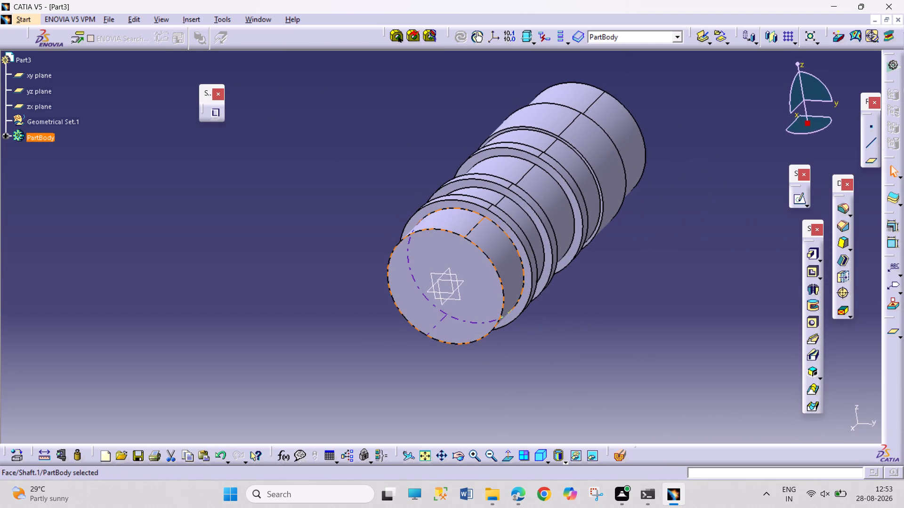
{"action": "left_click", "coordinate": [794, 201]}
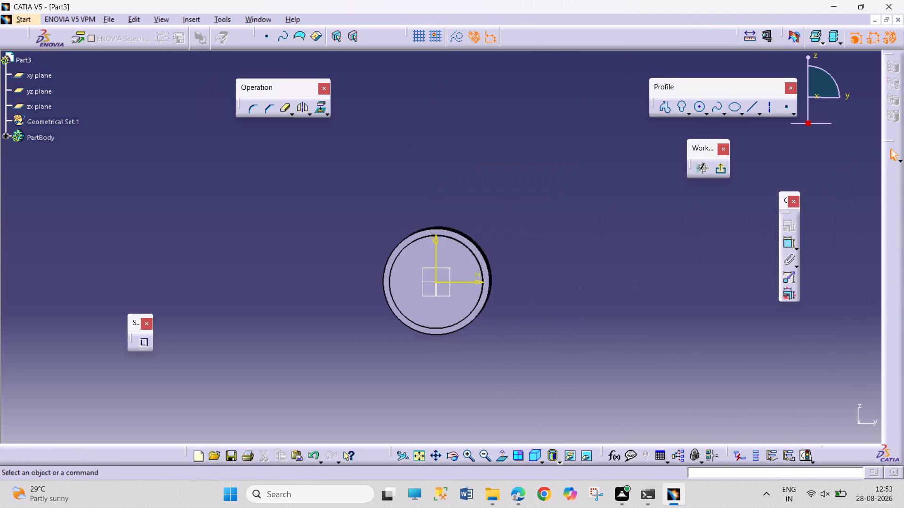
{"action": "left_click", "coordinate": [418, 454]}
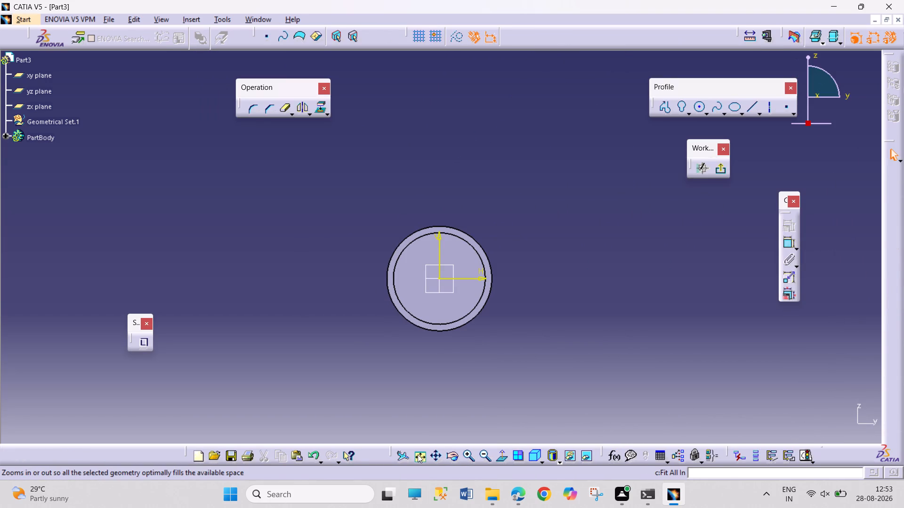
{"action": "left_click", "coordinate": [468, 455]}
{"action": "left_click", "coordinate": [468, 455]}
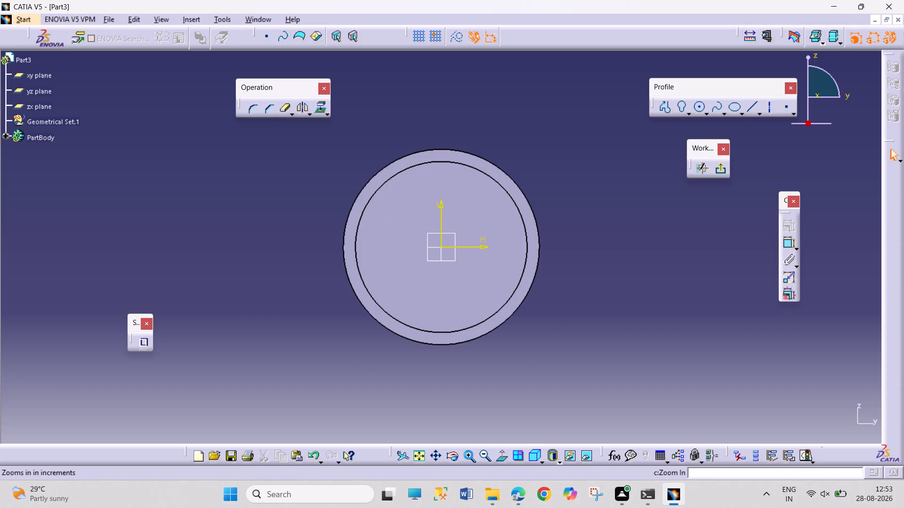
{"action": "left_click", "coordinate": [695, 107]}
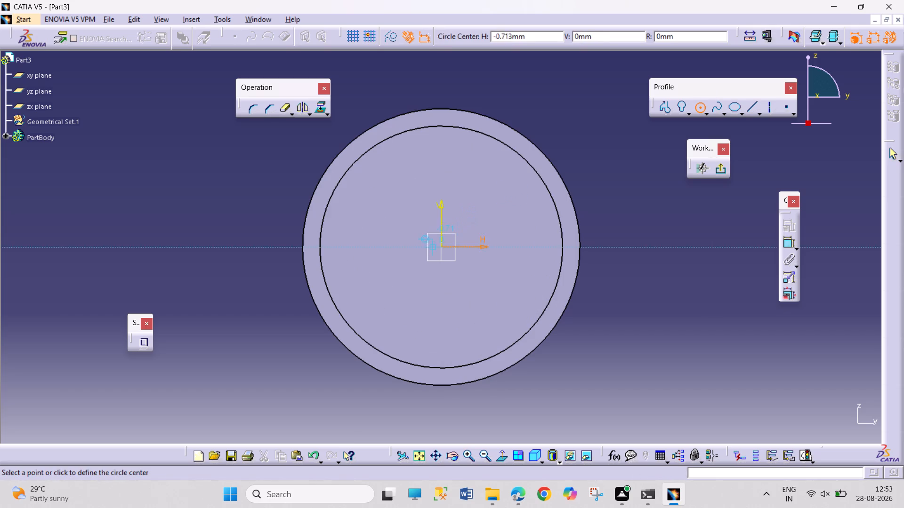
{"action": "left_click", "coordinate": [441, 246]}
{"action": "left_click", "coordinate": [481, 308]}
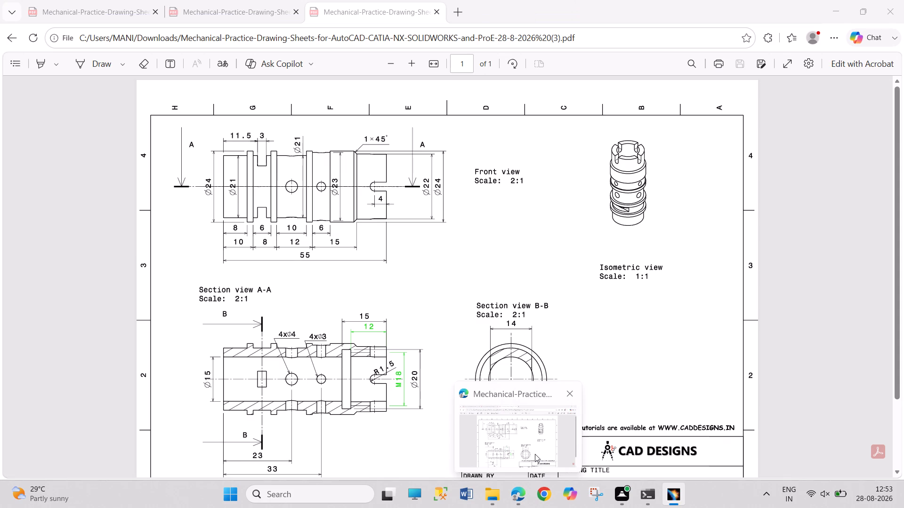
Dimension the circle's diameter, set it to 15 mm, and exit the sketch.
{"action": "left_click", "coordinate": [786, 245]}
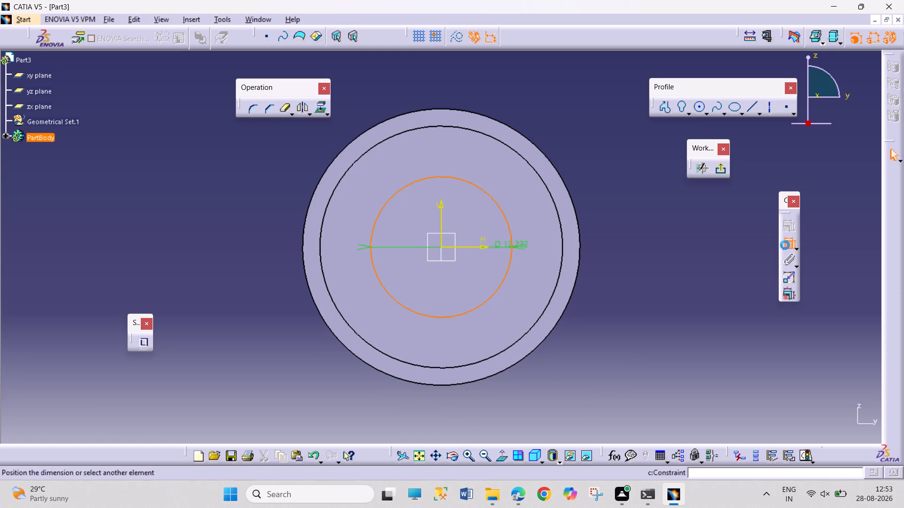
{"action": "left_click", "coordinate": [626, 217]}
{"action": "double_click", "coordinate": [628, 213]}
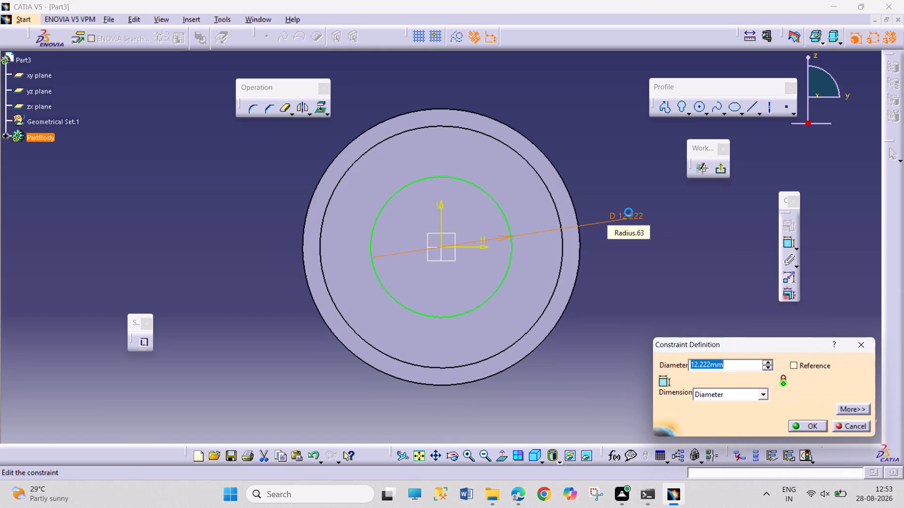
{"action": "type", "text": "15"}
{"action": "key", "text": "Return"}
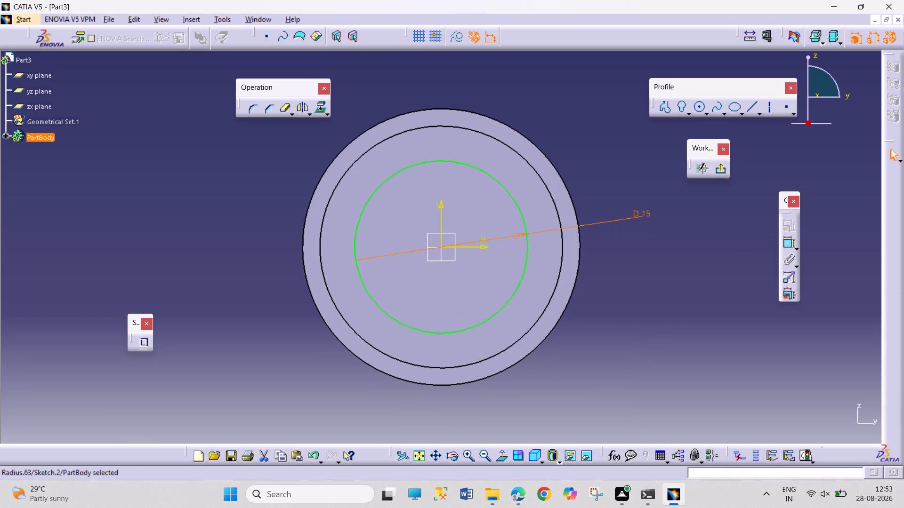
{"action": "left_click_drag", "start_coordinate": [666, 282], "coordinate": [669, 268]}
{"action": "left_click", "coordinate": [717, 170]}
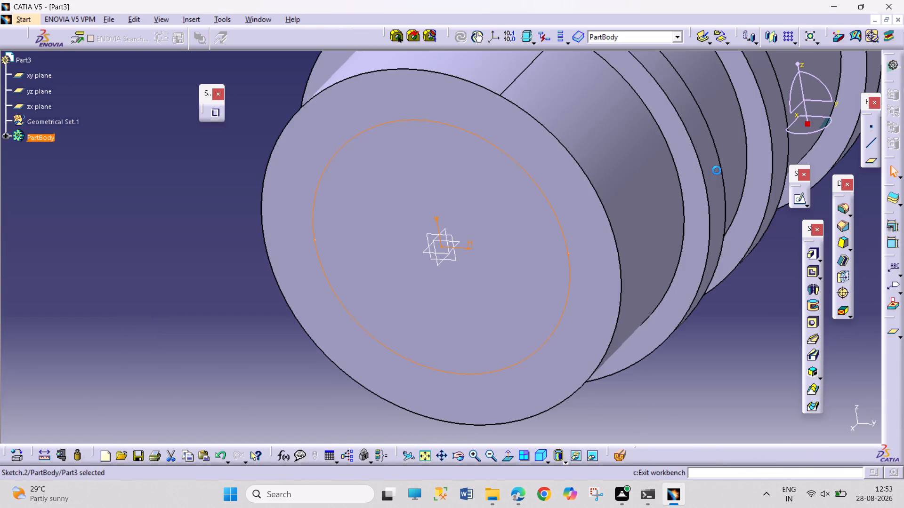
Cut a Pocket 55 mm deep from the 15 mm circle sketch to bore through the body.
{"action": "left_click", "coordinate": [425, 460]}
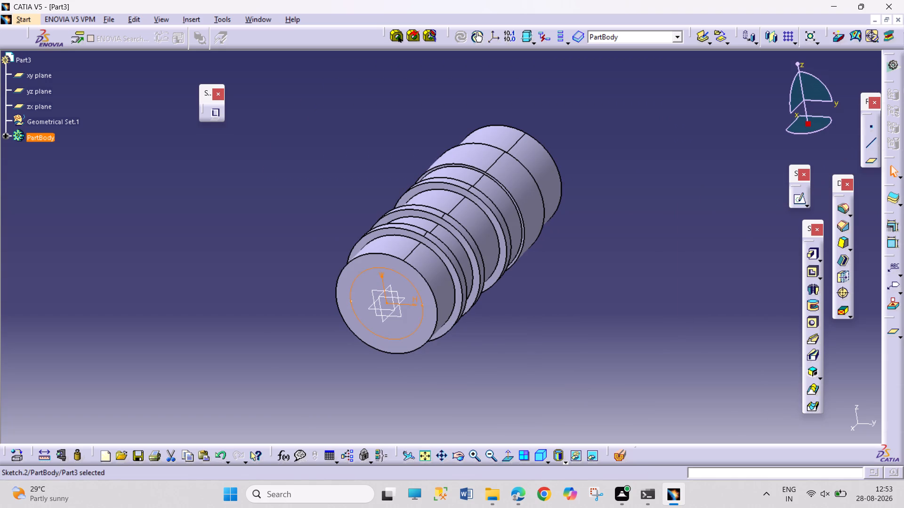
{"action": "left_click", "coordinate": [808, 270]}
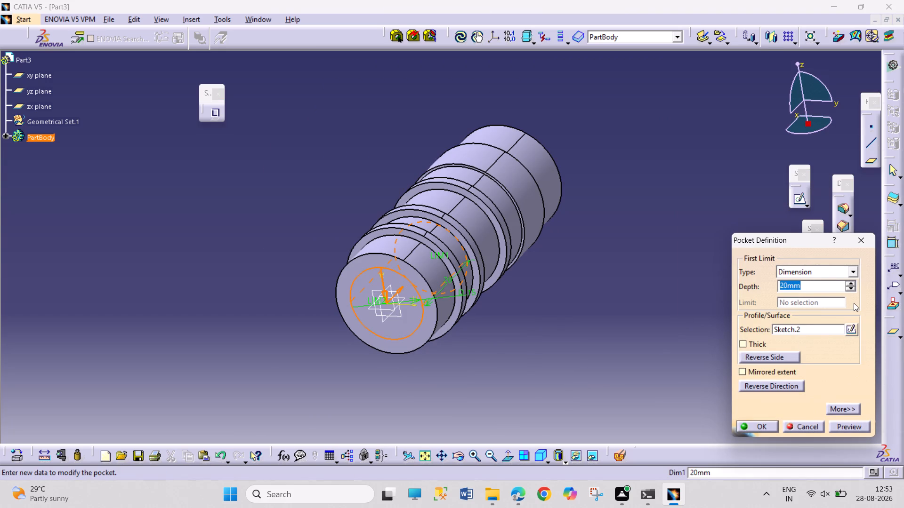
{"action": "type", "text": "55"}
{"action": "key", "text": "Return"}
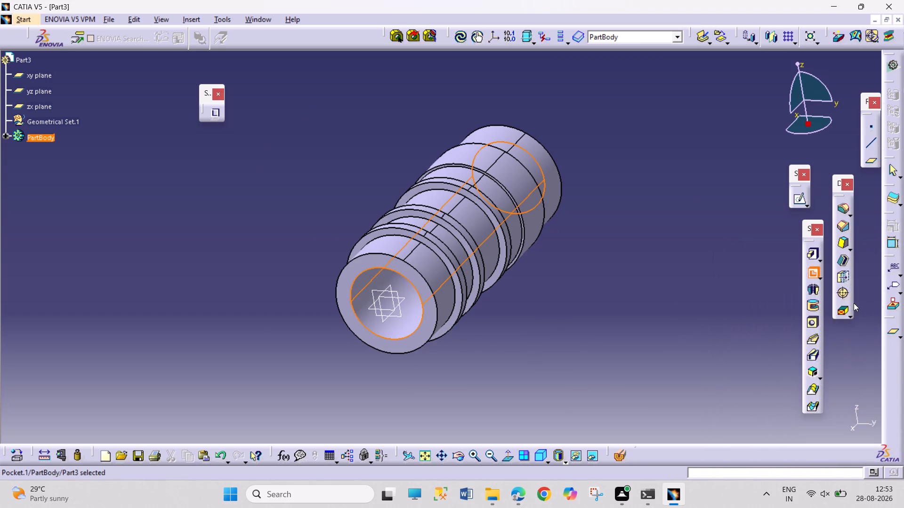
{"action": "left_click", "coordinate": [693, 354]}
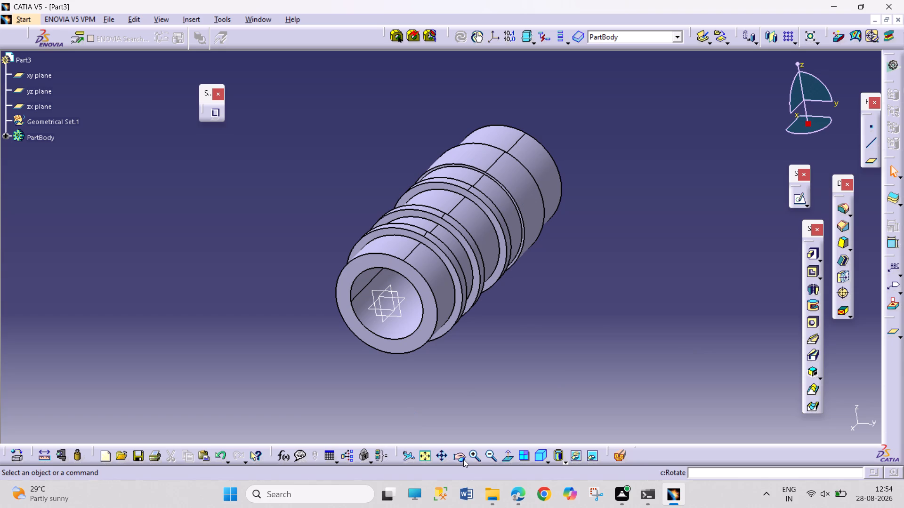
Examine the bored body and check the front and section views of the practice drawing for the remaining features, then return to CATIA.
{"action": "left_click", "coordinate": [463, 459]}
{"action": "left_click_drag", "start_coordinate": [596, 281], "coordinate": [495, 306]}
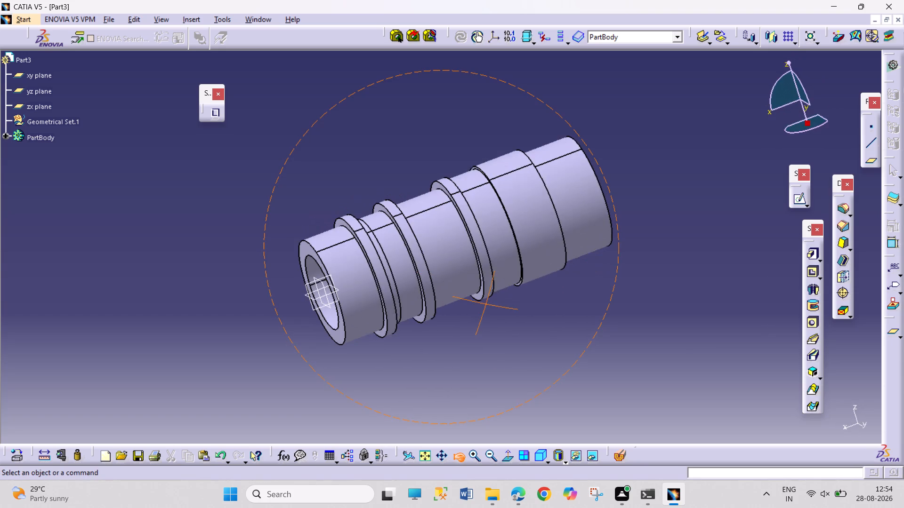
{"action": "left_click_drag", "start_coordinate": [495, 306], "coordinate": [495, 307]}
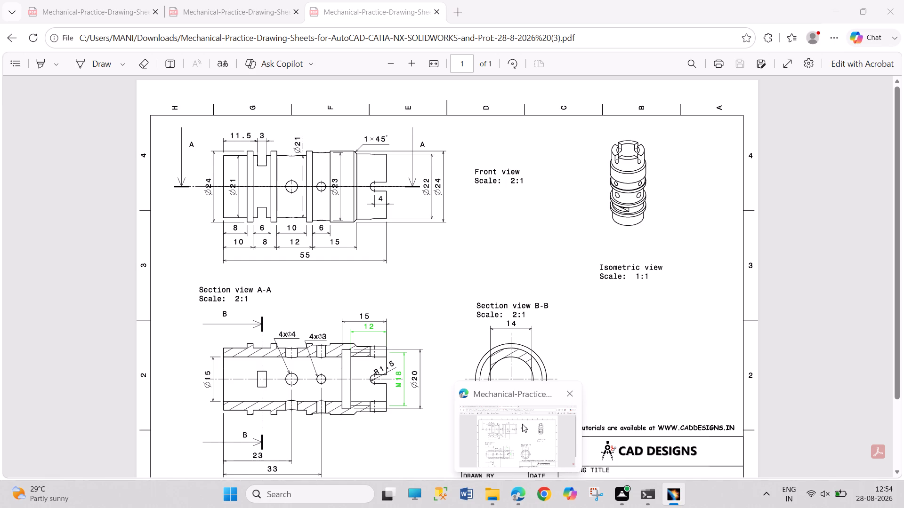
{"action": "left_click", "coordinate": [552, 436]}
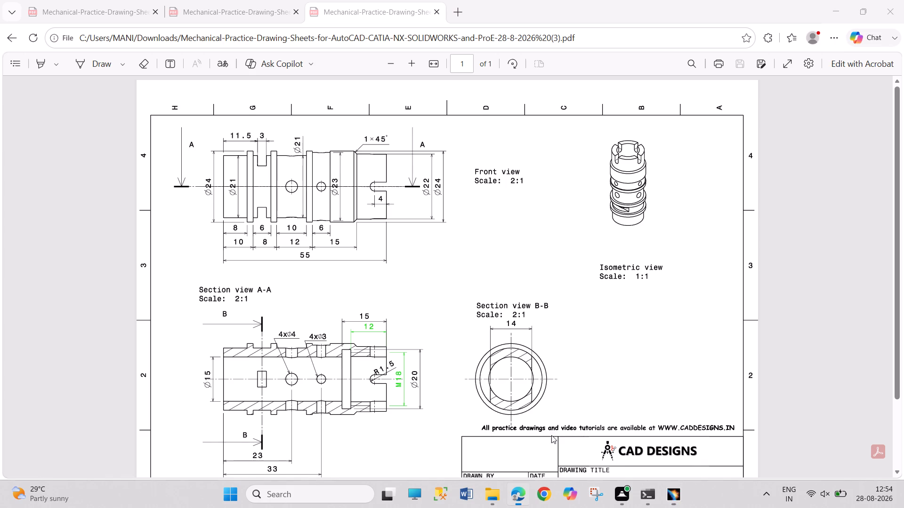
{"action": "scroll", "coordinate": [552, 425], "scroll_direction": "down", "scroll_amount": 2}
{"action": "scroll", "coordinate": [552, 425], "scroll_direction": "up", "scroll_amount": 2}
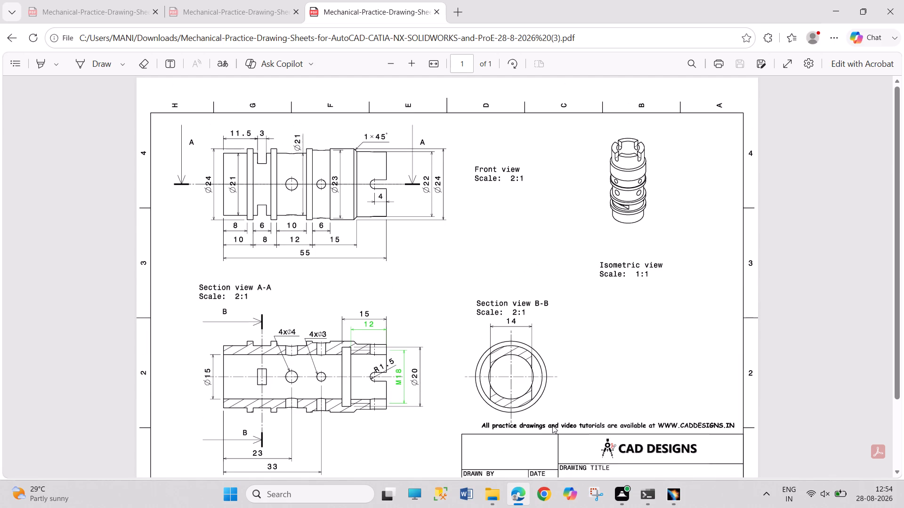
{"action": "scroll", "coordinate": [556, 423], "scroll_direction": "down", "scroll_amount": 1}
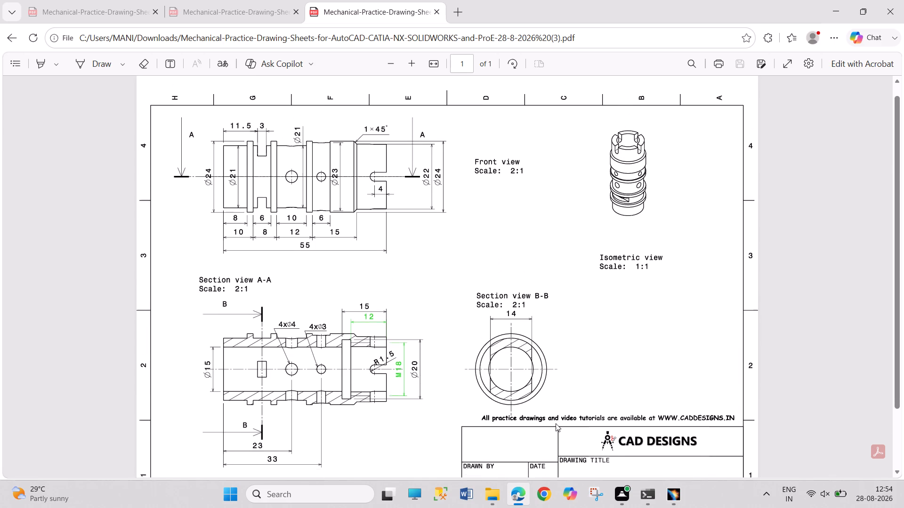
{"action": "scroll", "coordinate": [556, 423], "scroll_direction": "down", "scroll_amount": 1}
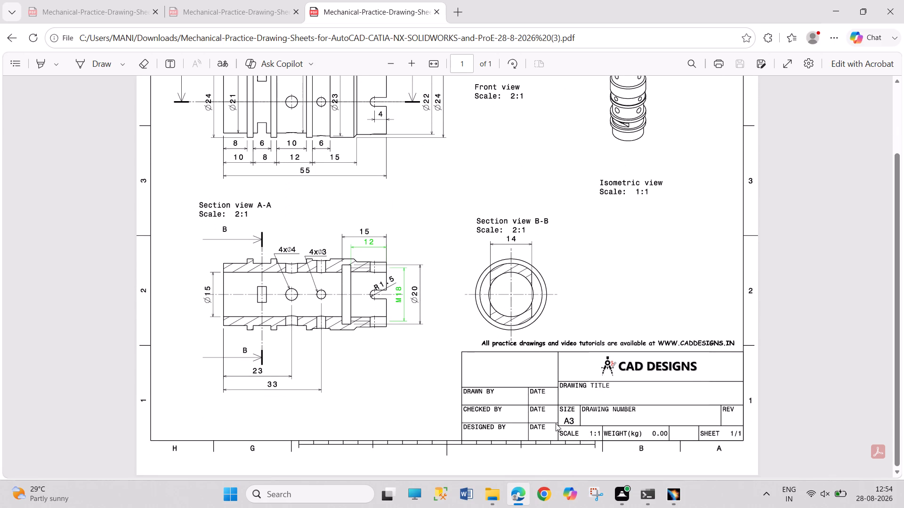
{"action": "scroll", "coordinate": [556, 423], "scroll_direction": "up", "scroll_amount": 1}
{"action": "scroll", "coordinate": [578, 399], "scroll_direction": "down", "scroll_amount": 1}
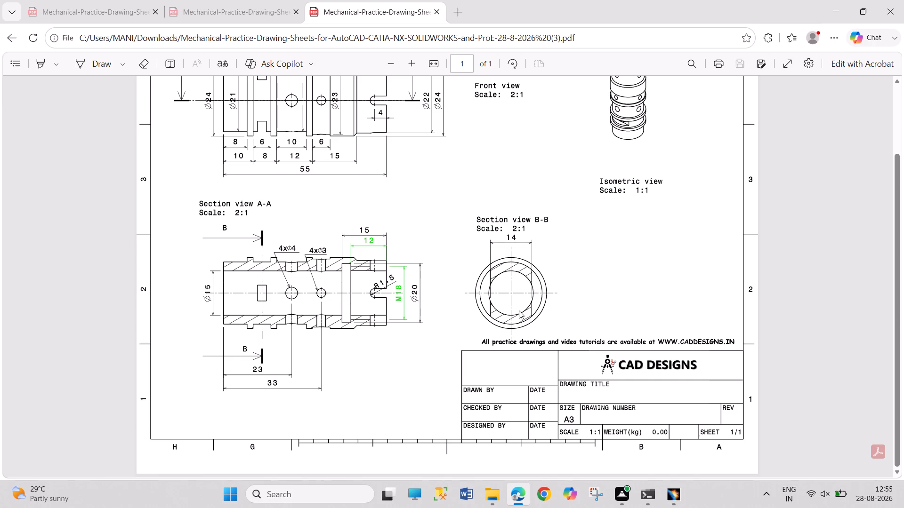
{"action": "scroll", "coordinate": [517, 300], "scroll_direction": "up", "scroll_amount": 1}
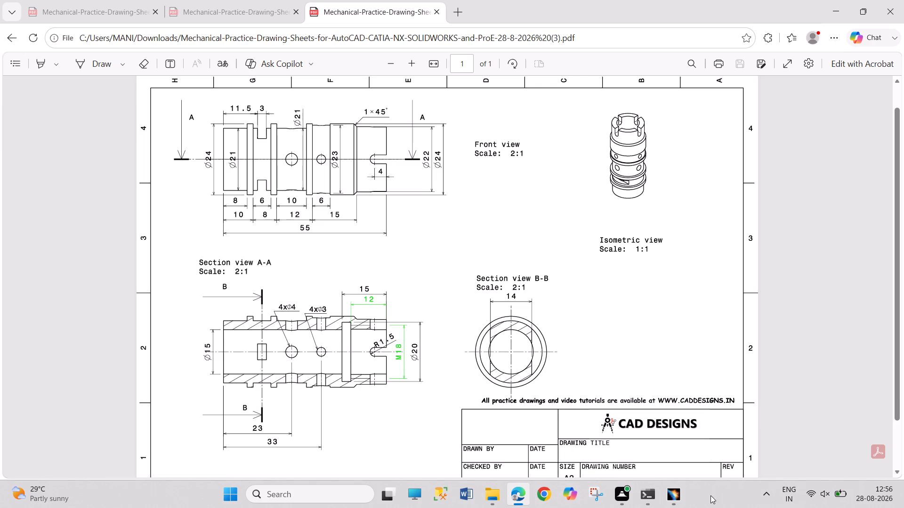
{"action": "left_click", "coordinate": [670, 495]}
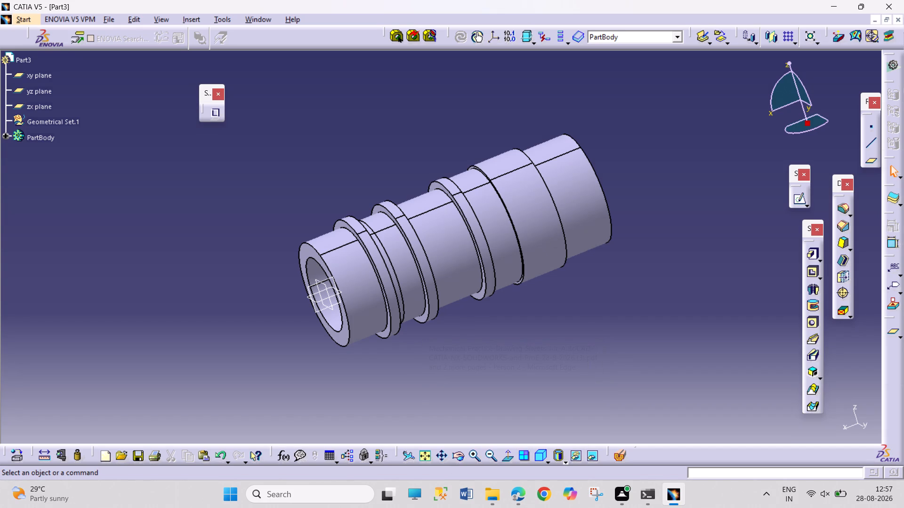
Start a new sketch on the xy plane, viewing the stepped body from the side.
{"action": "left_click", "coordinate": [460, 456]}
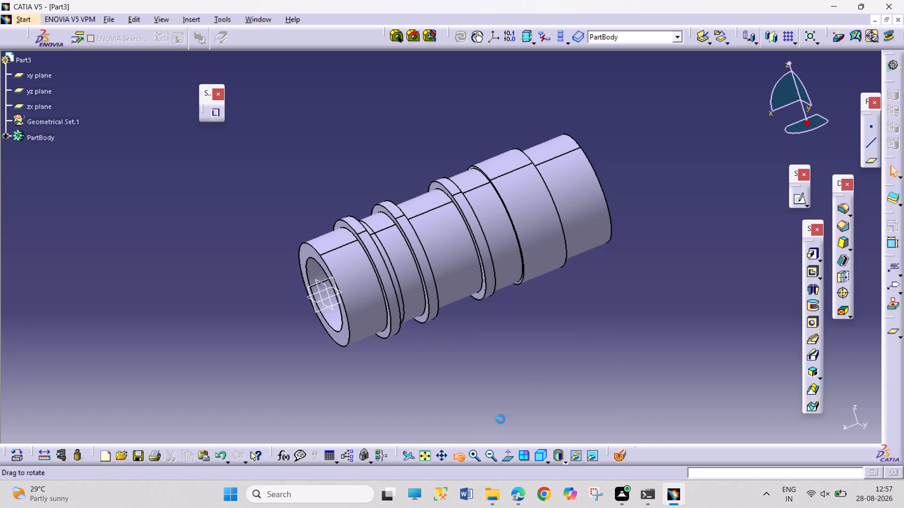
{"action": "left_click_drag", "start_coordinate": [536, 375], "coordinate": [315, 287]}
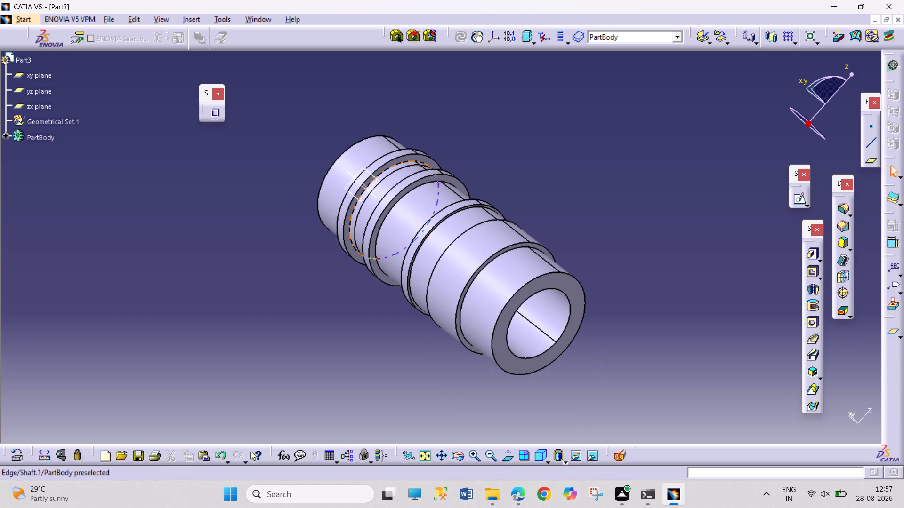
{"action": "left_click", "coordinate": [361, 185]}
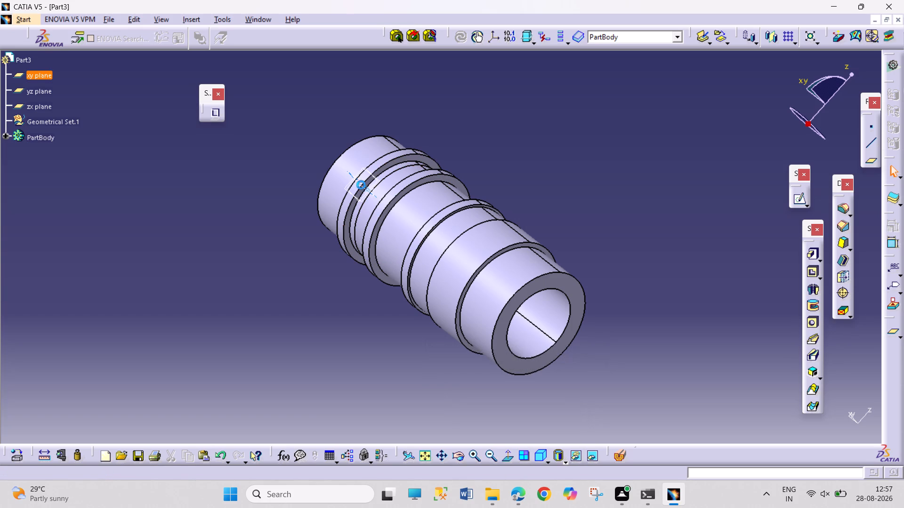
{"action": "left_click", "coordinate": [801, 198]}
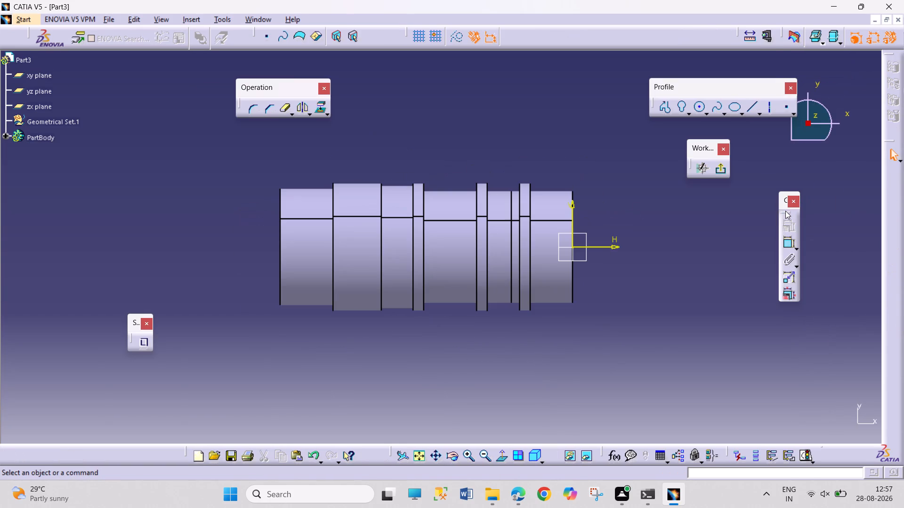
{"action": "left_click", "coordinate": [420, 454]}
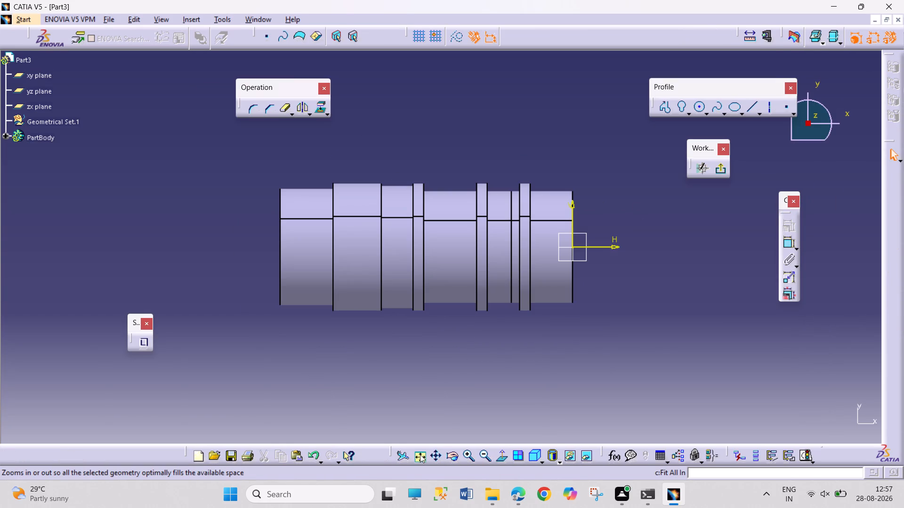
{"action": "left_click", "coordinate": [420, 454]}
{"action": "left_click", "coordinate": [475, 459]}
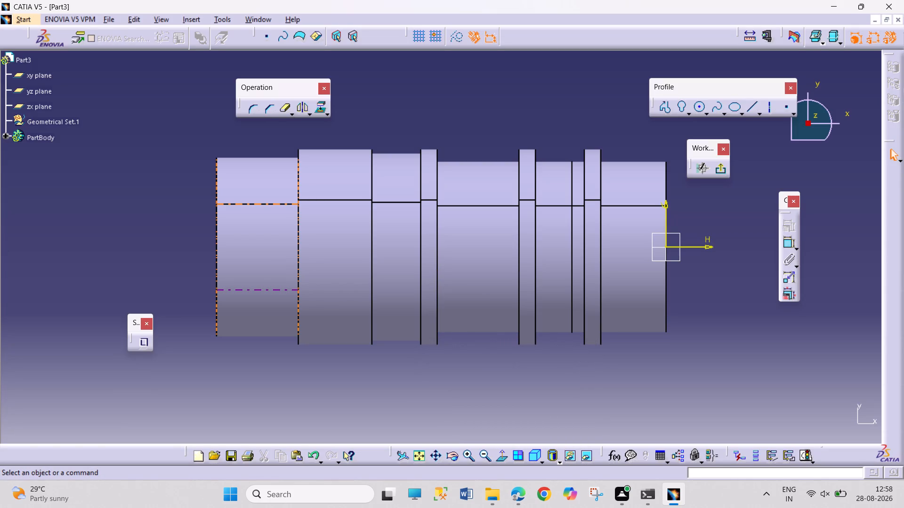
Reopen the shaft's profile sketch (Sketch.1) and delete the short line at the start of the 6 mm groove floor after the first collar.
{"action": "left_click", "coordinate": [7, 136]}
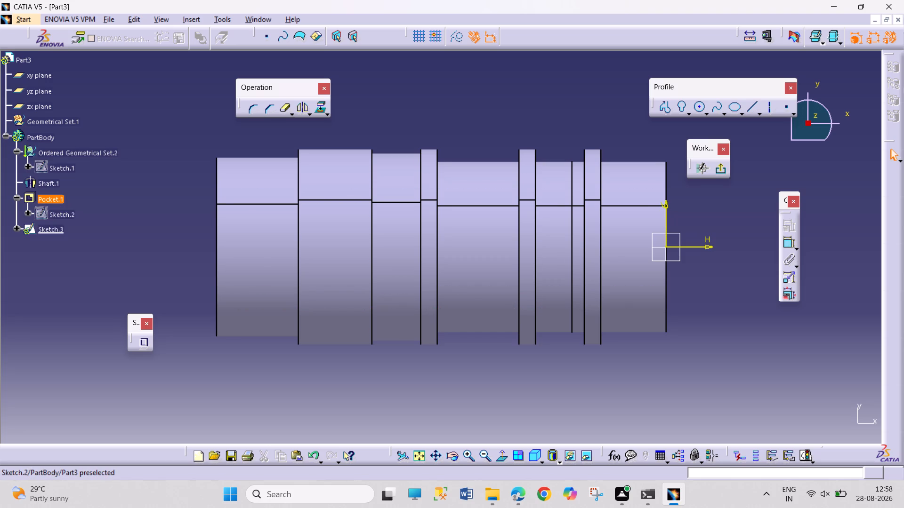
{"action": "double_click", "coordinate": [38, 167]}
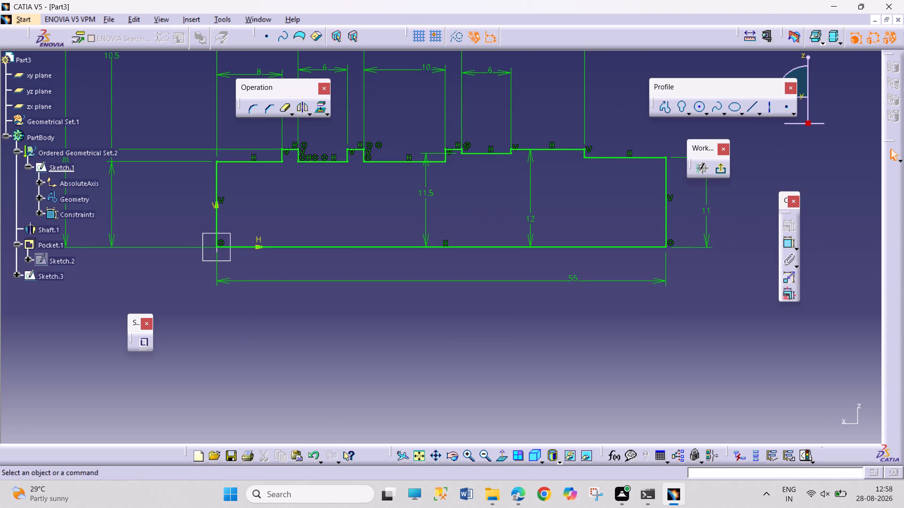
{"action": "right_click", "coordinate": [305, 163]}
{"action": "left_click", "coordinate": [338, 324]}
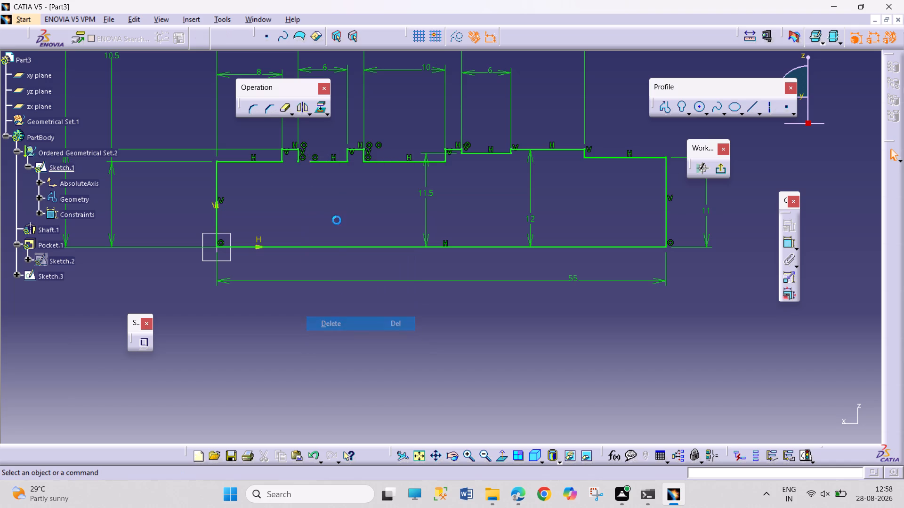
{"action": "right_click", "coordinate": [327, 161]}
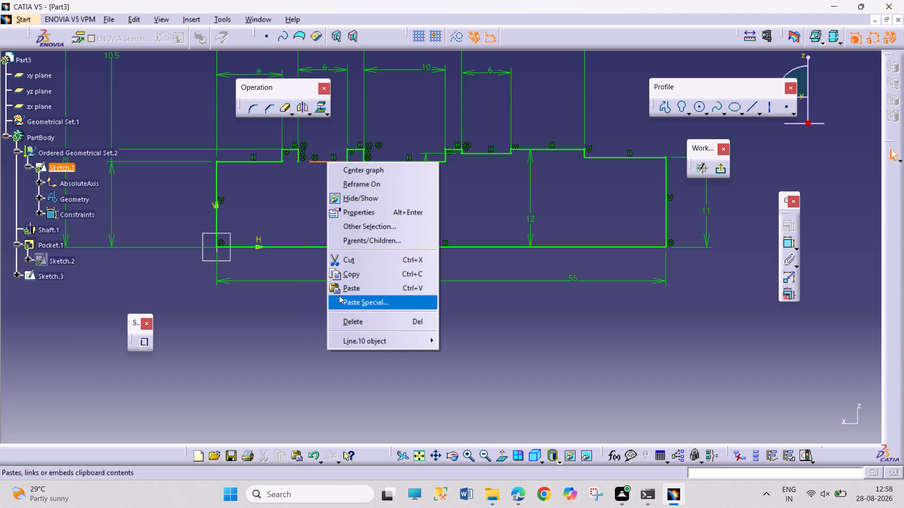
{"action": "left_click", "coordinate": [300, 195]}
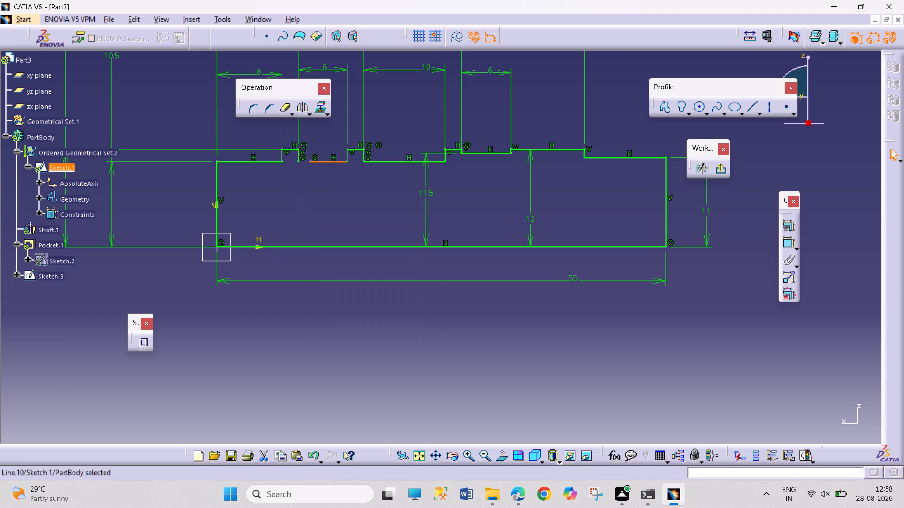
Make the start point of the 6 mm groove floor coincident with the first collar's lower corner, then exit the profile sketch.
{"action": "left_click", "coordinate": [307, 170]}
{"action": "left_click", "coordinate": [310, 163]}
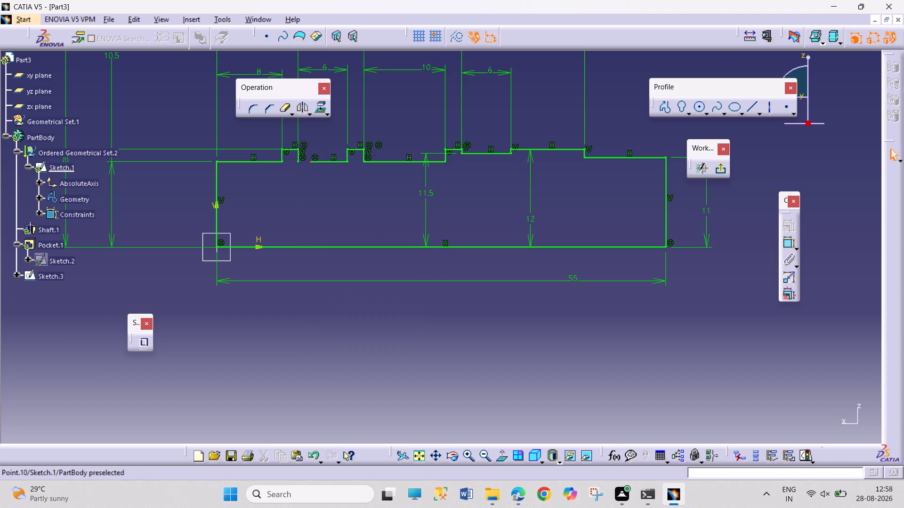
{"action": "left_click", "coordinate": [309, 162]}
{"action": "left_click", "coordinate": [298, 162], "text": "ctrl"}
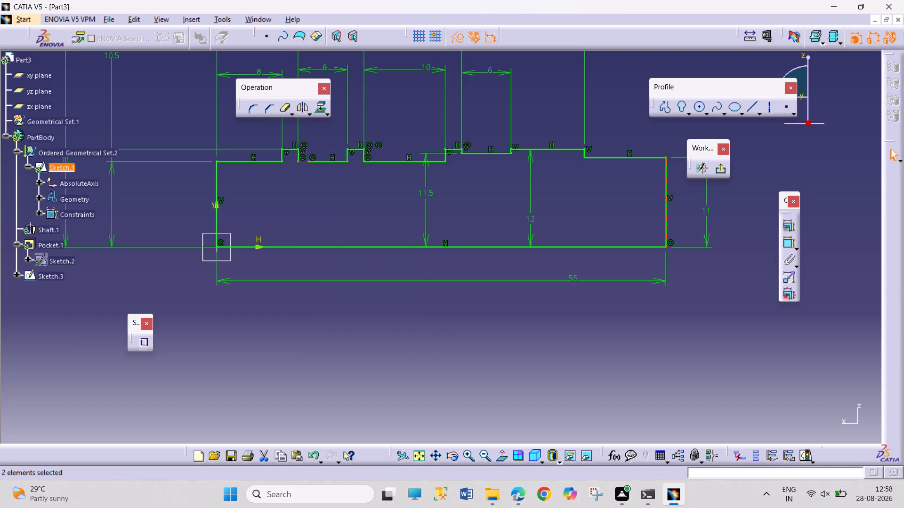
{"action": "left_click", "coordinate": [792, 229]}
{"action": "left_click", "coordinate": [827, 312]}
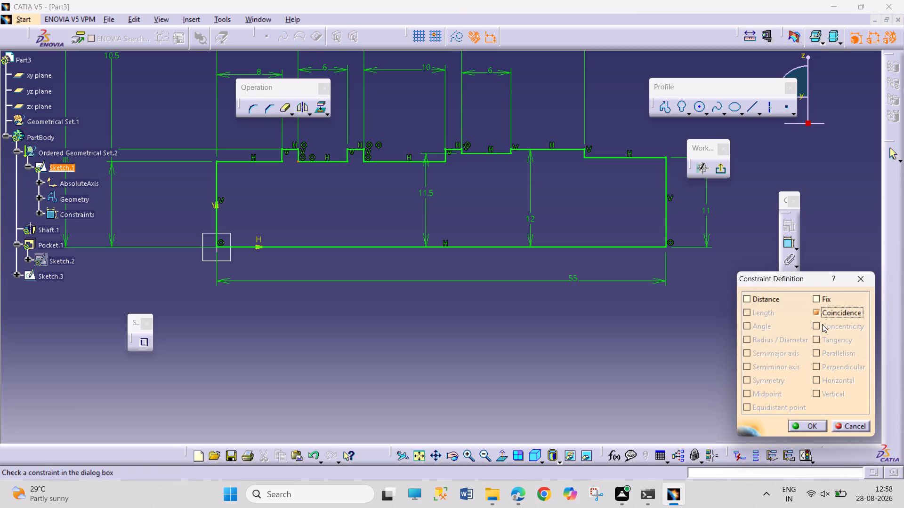
{"action": "left_click", "coordinate": [791, 429]}
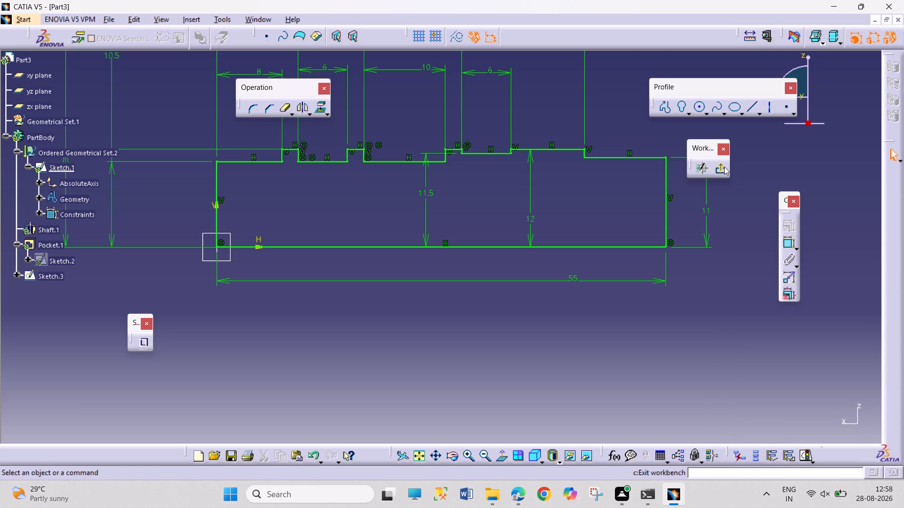
{"action": "left_click", "coordinate": [724, 167]}
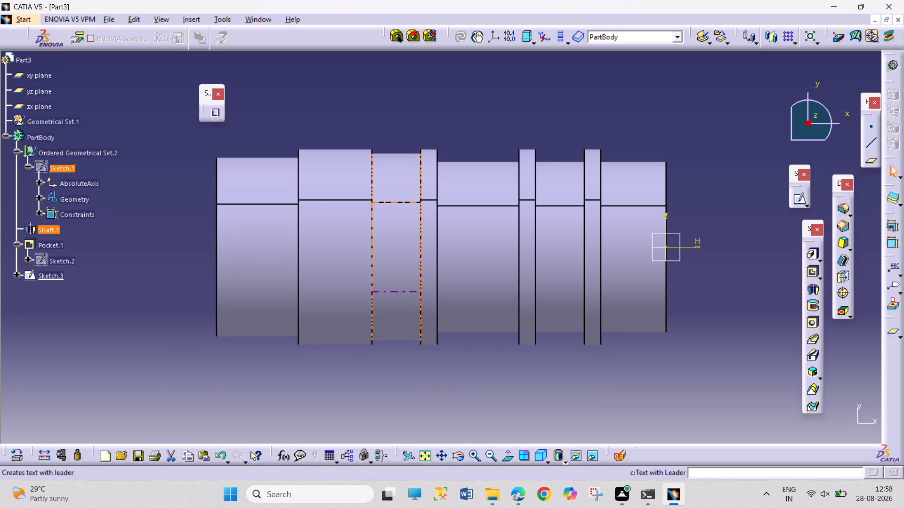
Start a new sketch on the zx plane, viewing the stepped body from the side.
{"action": "left_click", "coordinate": [512, 457]}
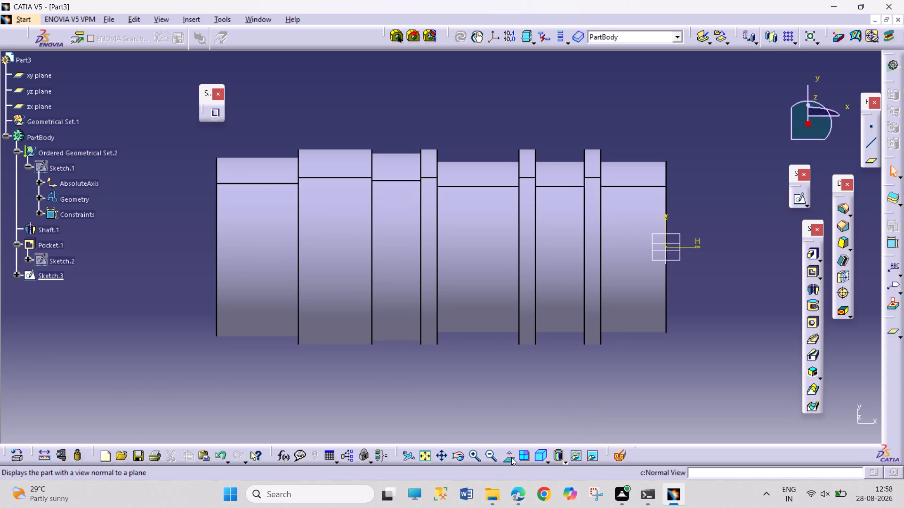
{"action": "left_click", "coordinate": [511, 457]}
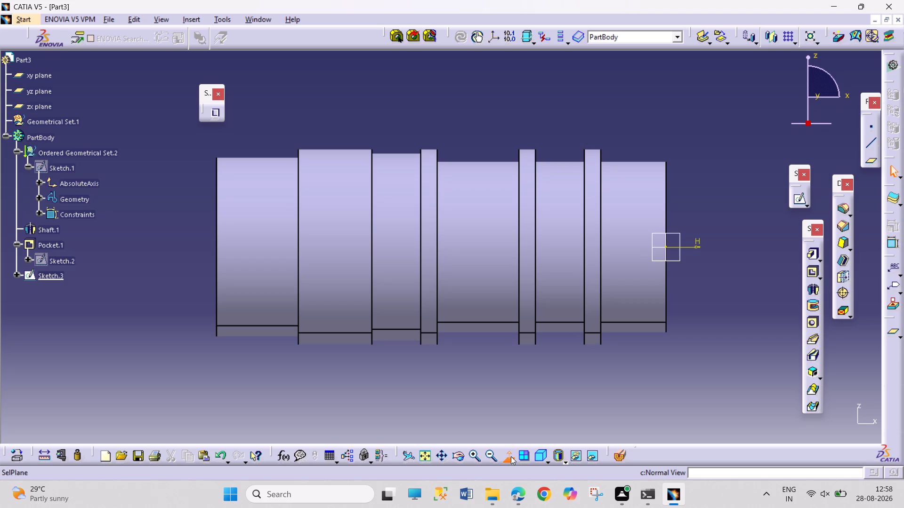
{"action": "left_click", "coordinate": [514, 416]}
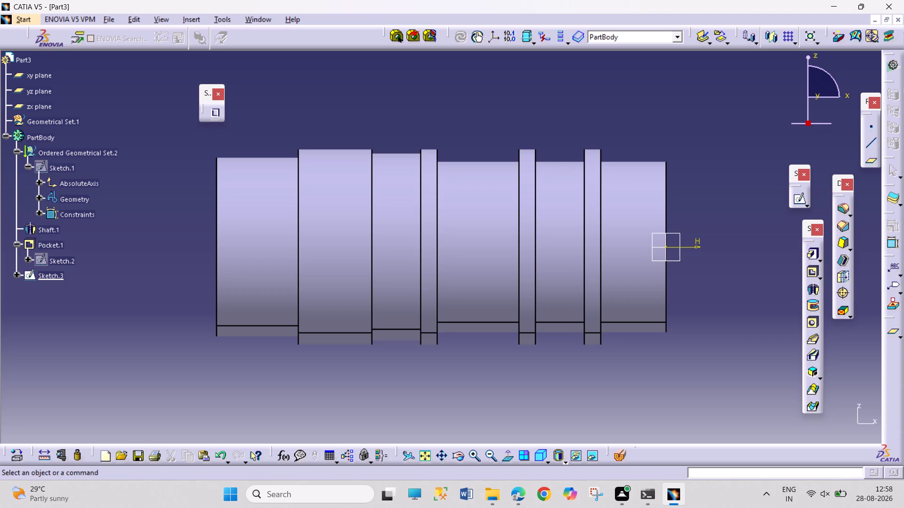
{"action": "left_click", "coordinate": [503, 451]}
{"action": "left_click", "coordinate": [503, 456]}
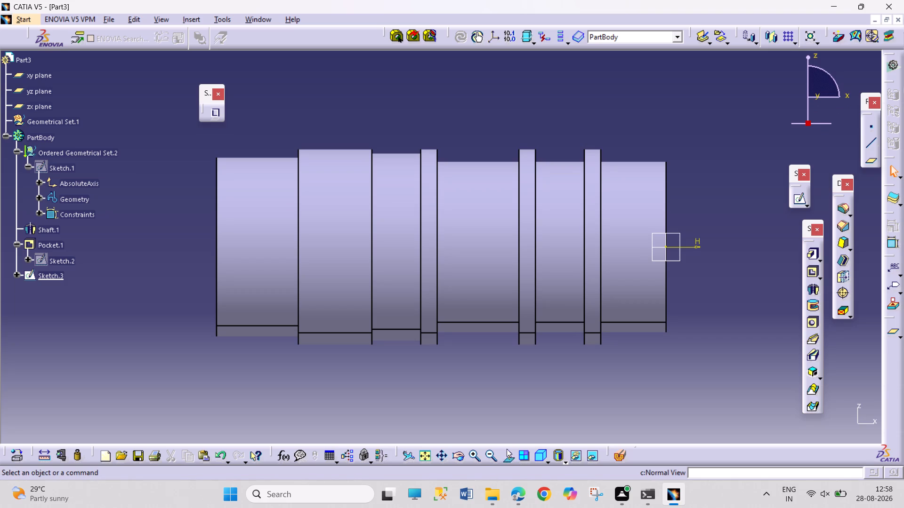
{"action": "left_click", "coordinate": [522, 420]}
{"action": "left_click", "coordinate": [795, 196]}
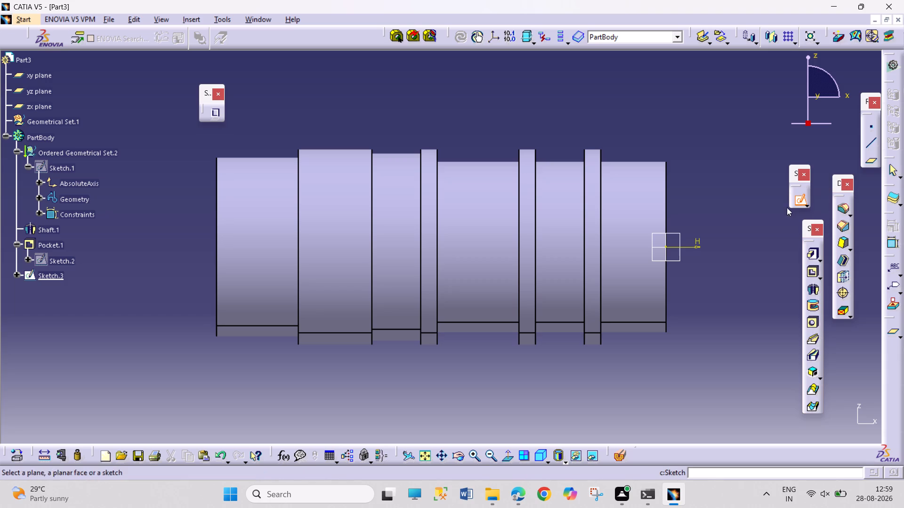
{"action": "left_click", "coordinate": [681, 255]}
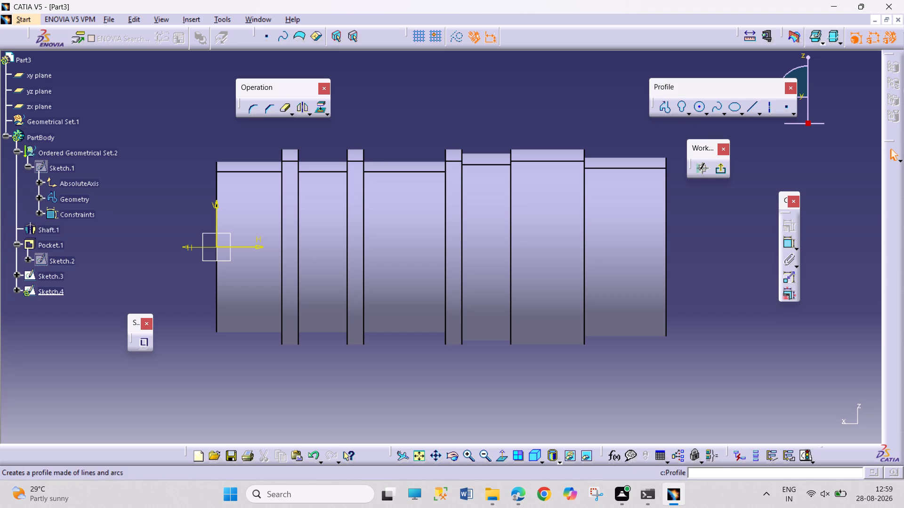
Sketch a horizontal elongated hole on the axis at the 22 mm diameter end, about 3.8 mm between centres with about 1.7 mm radius.
{"action": "left_click", "coordinate": [686, 113]}
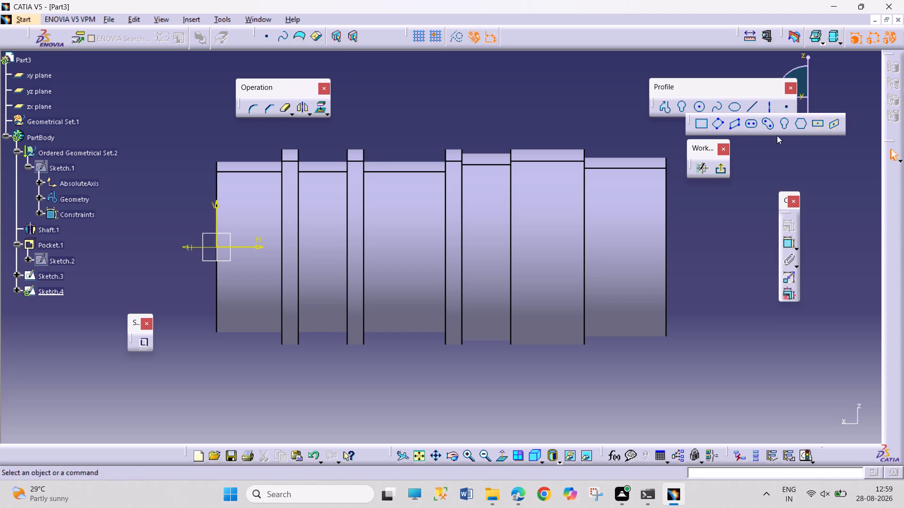
{"action": "left_click", "coordinate": [751, 122]}
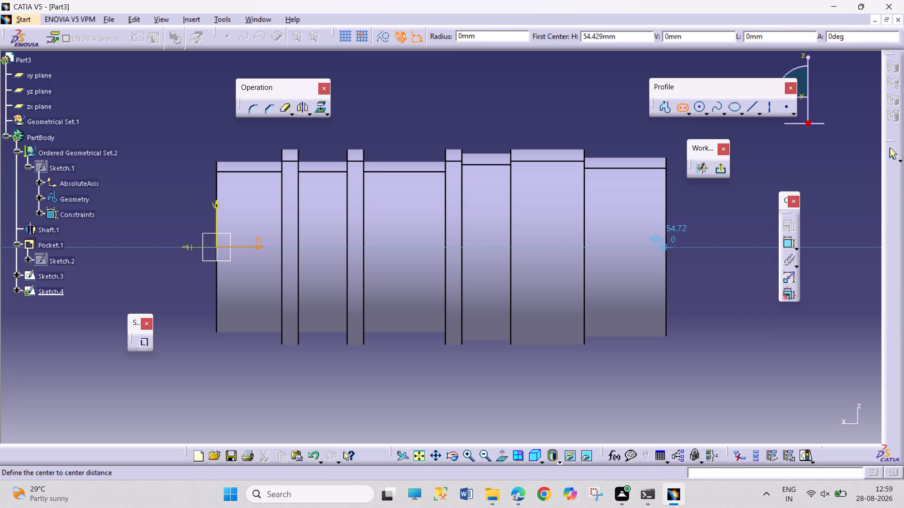
{"action": "left_click", "coordinate": [667, 246]}
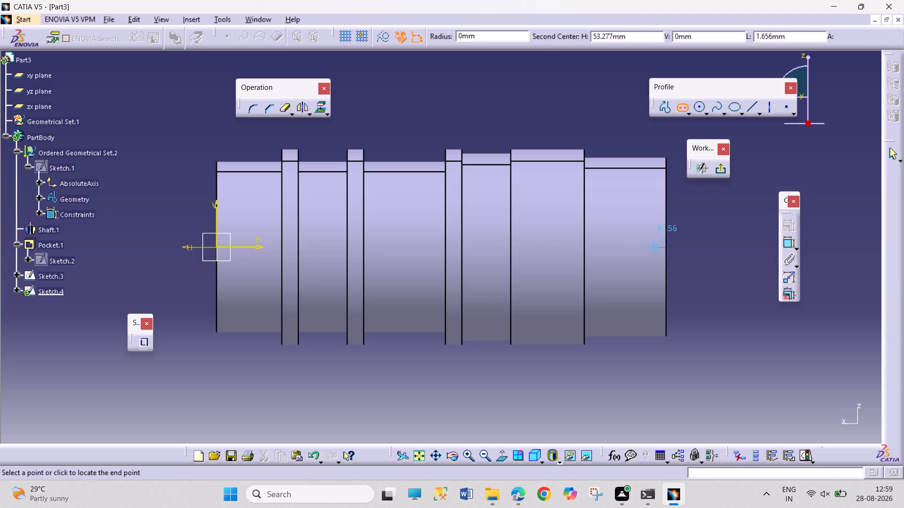
{"action": "left_click", "coordinate": [635, 249]}
{"action": "left_click", "coordinate": [637, 231]}
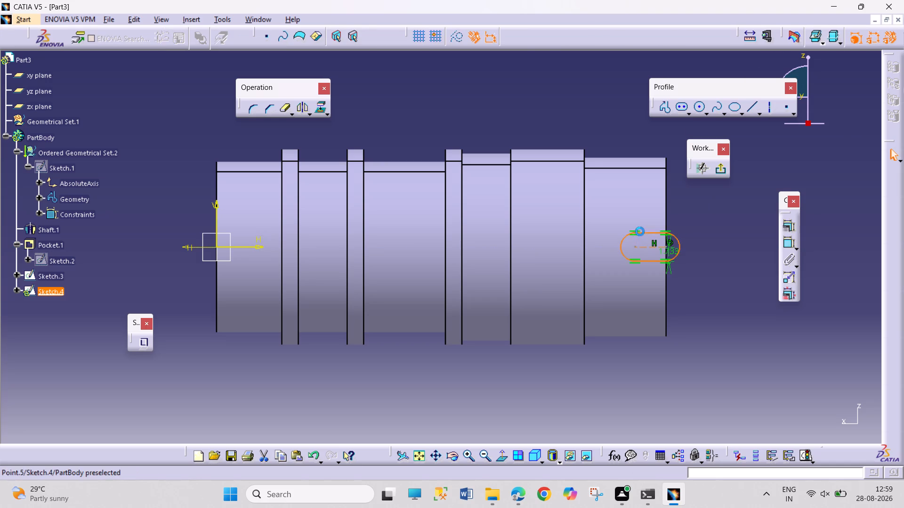
{"action": "left_click", "coordinate": [713, 298]}
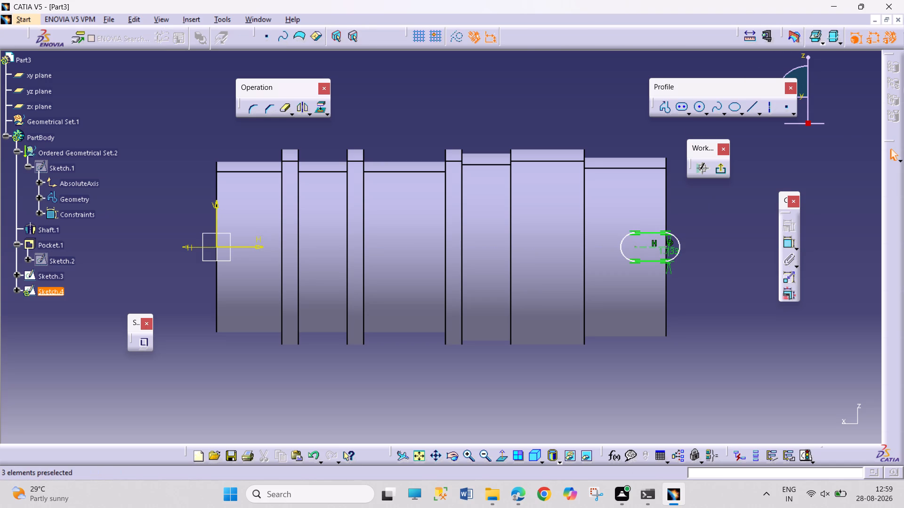
Constrain the elongated hole's outer centre point coincident with the body's end face edge.
{"action": "left_click", "coordinate": [666, 246]}
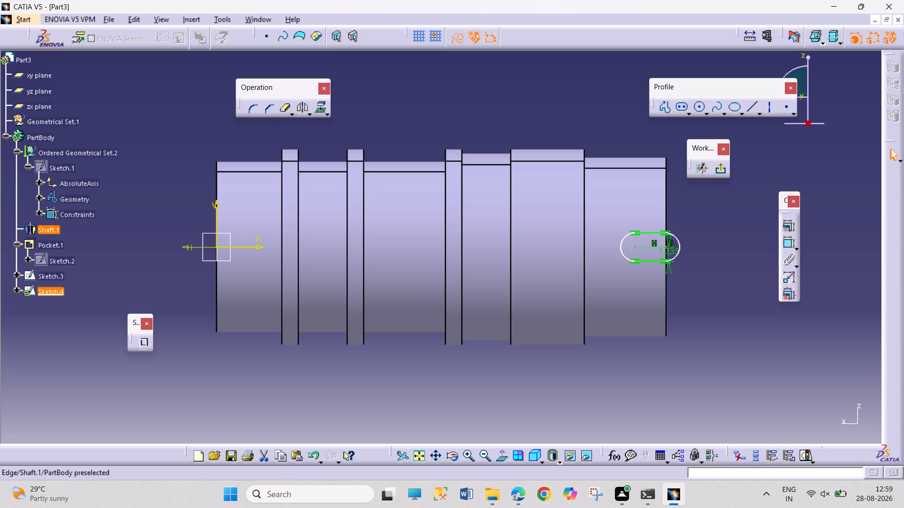
{"action": "left_click", "coordinate": [665, 281], "text": "ctrl"}
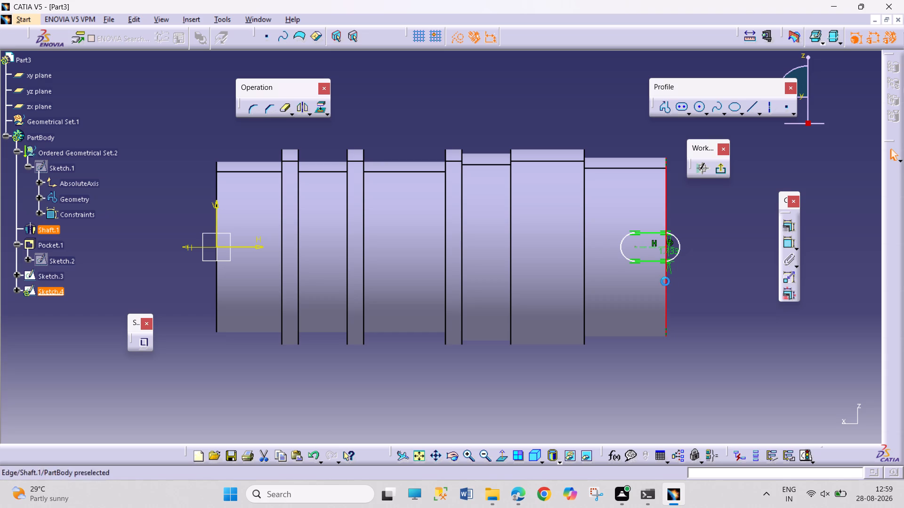
{"action": "left_click", "coordinate": [781, 225]}
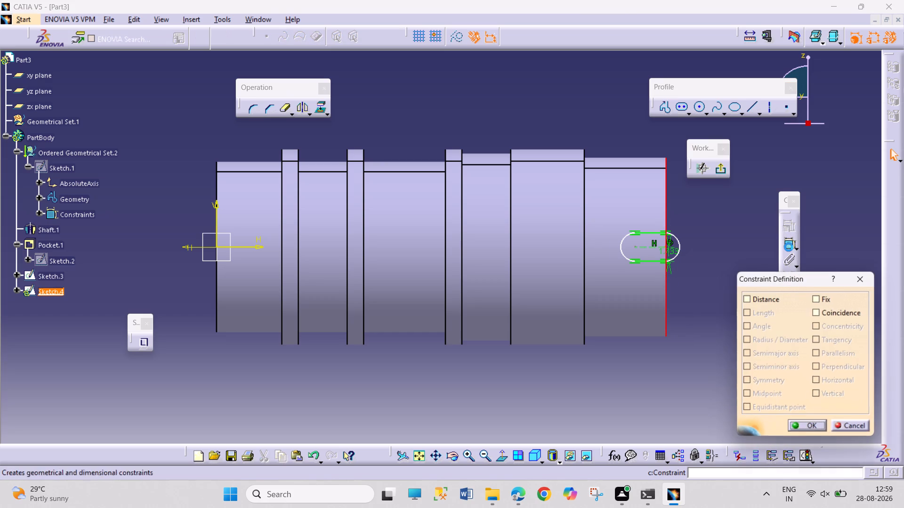
{"action": "left_click", "coordinate": [823, 309]}
{"action": "left_click", "coordinate": [810, 419]}
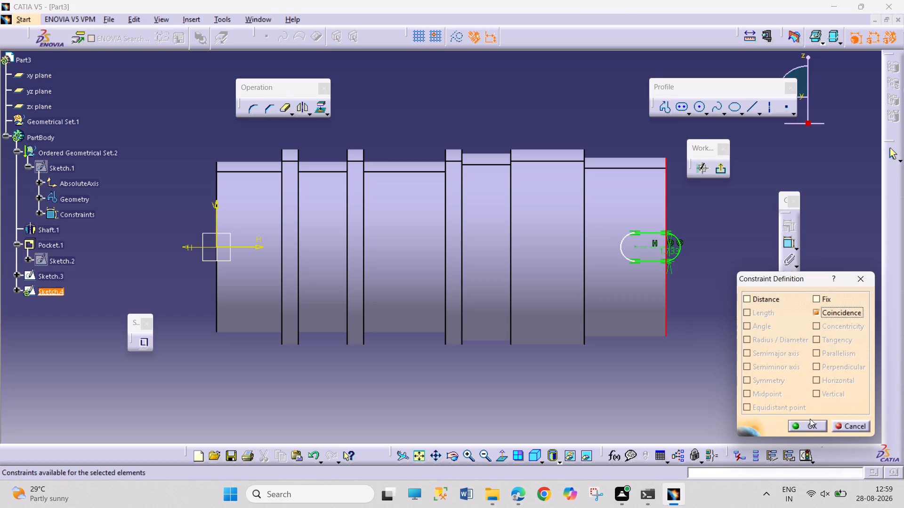
{"action": "left_click", "coordinate": [807, 425]}
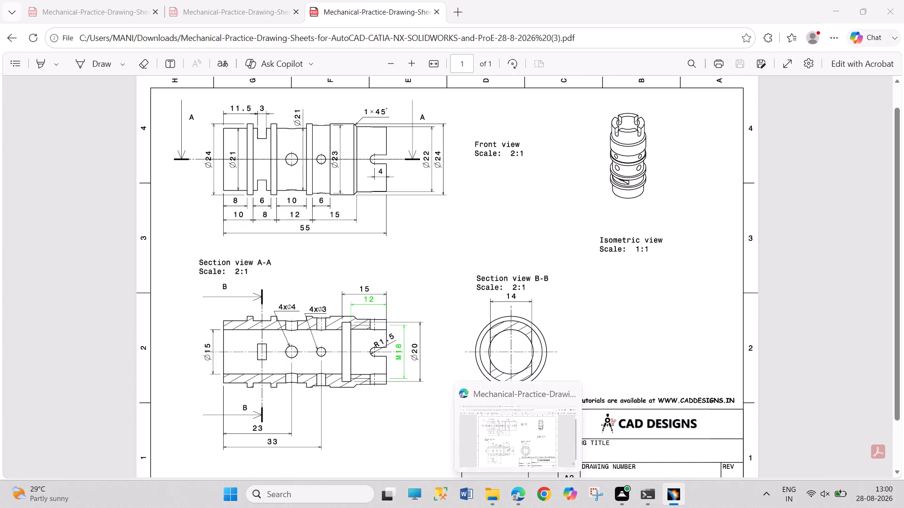
Dimension the elongated hole's straight side to 4 mm as on the practice drawing, and set its radius to 1.5 mm.
{"action": "left_click", "coordinate": [788, 245]}
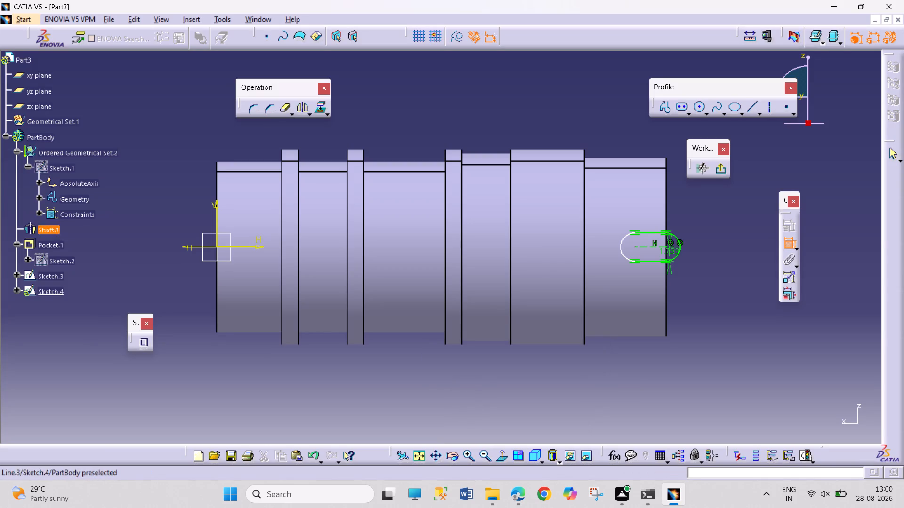
{"action": "left_click", "coordinate": [652, 230]}
{"action": "left_click", "coordinate": [713, 215]}
{"action": "double_click", "coordinate": [713, 211]}
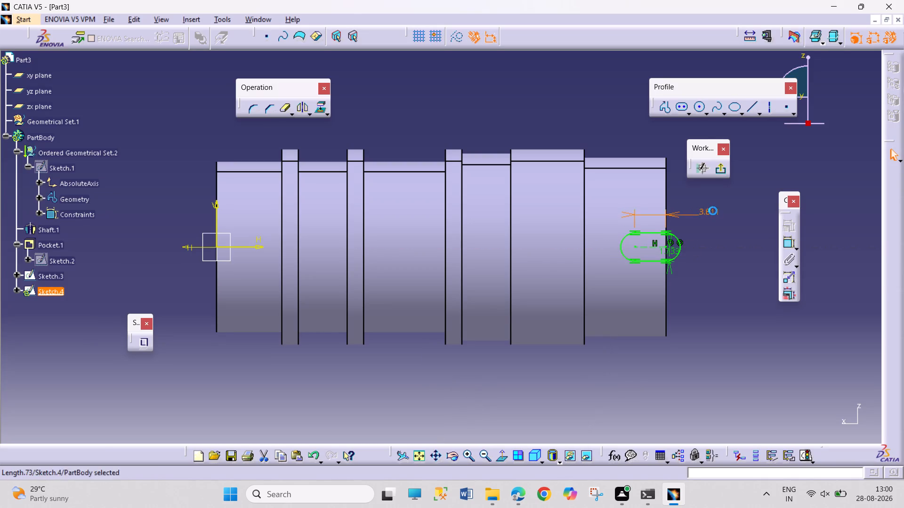
{"action": "key", "text": "4"}
{"action": "key", "text": "Return"}
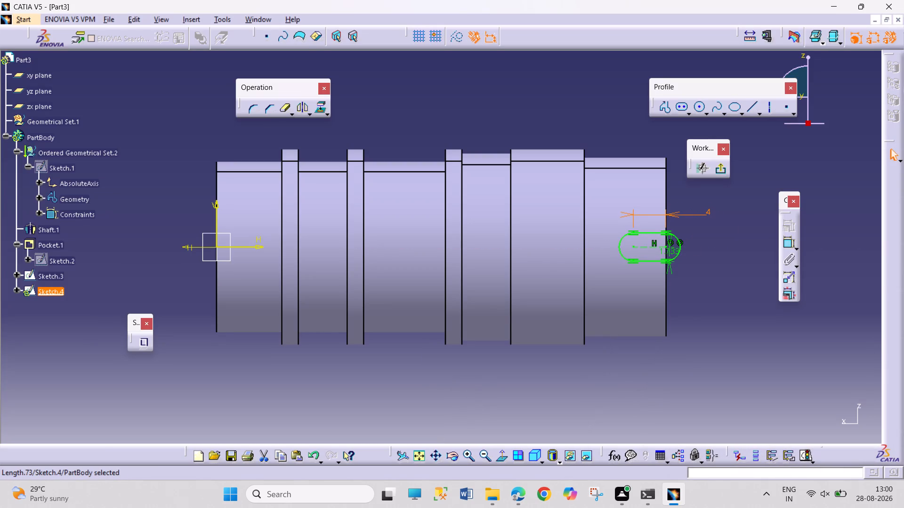
{"action": "double_click", "coordinate": [673, 251]}
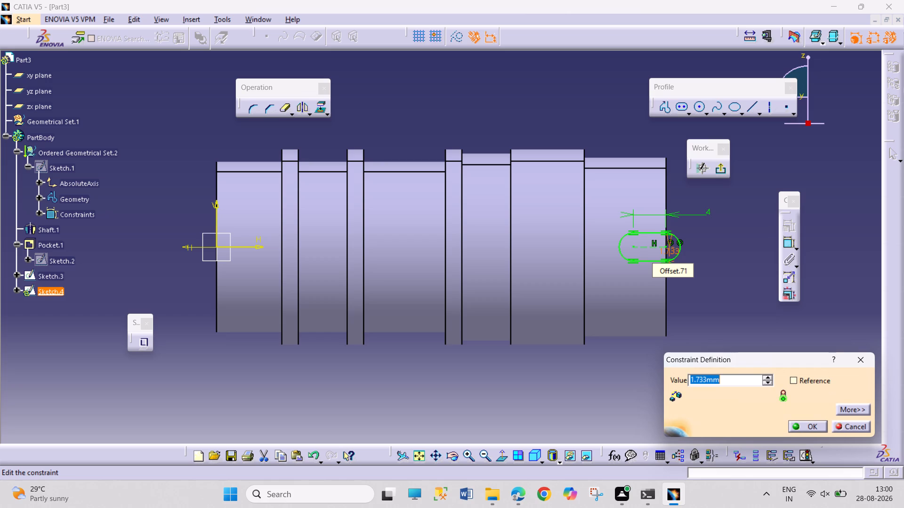
{"action": "type", "text": "1.5"}
{"action": "key", "text": "Return"}
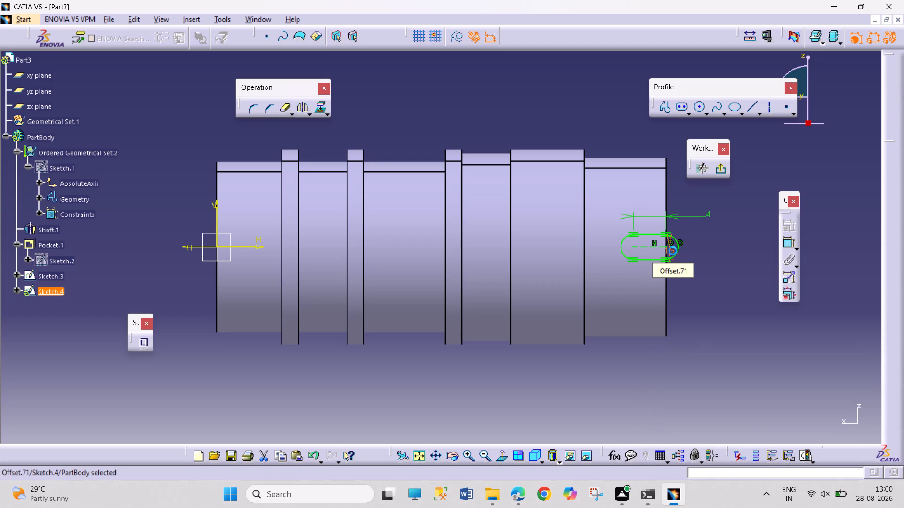
{"action": "left_click", "coordinate": [758, 291]}
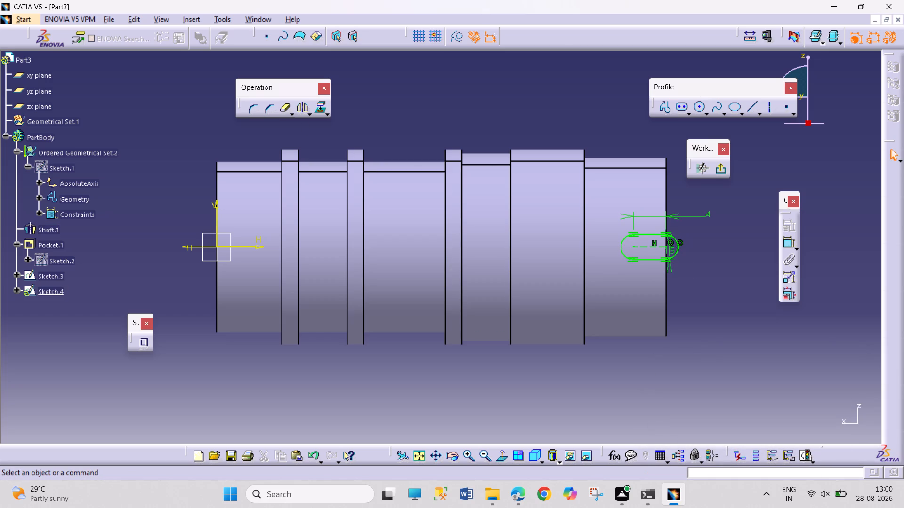
Draw a vertical line across the elongated hole along the body's end face, joining its two straight sides.
{"action": "middle_click_drag", "start_coordinate": [763, 342], "coordinate": [753, 285], "text": "ctrl"}
{"action": "middle_click_drag", "start_coordinate": [748, 285], "coordinate": [346, 285]}
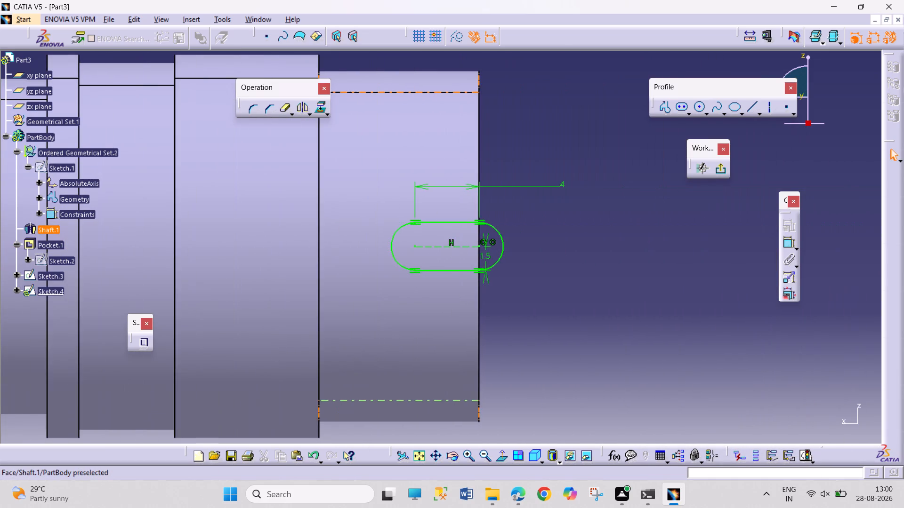
{"action": "left_click", "coordinate": [750, 110]}
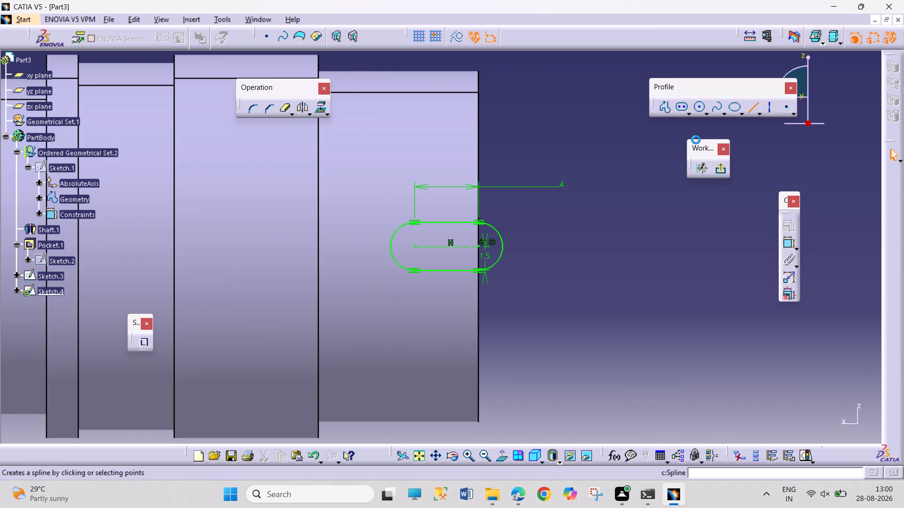
{"action": "left_click", "coordinate": [477, 222]}
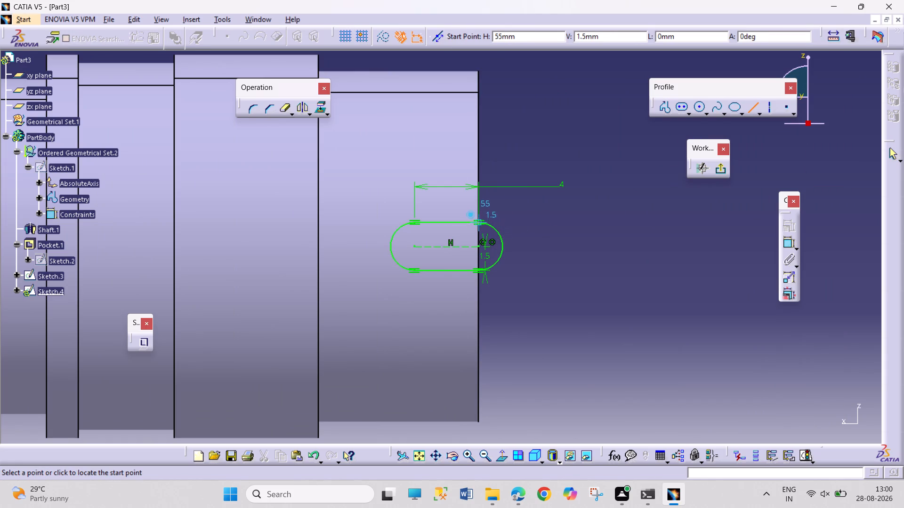
{"action": "left_click", "coordinate": [477, 273]}
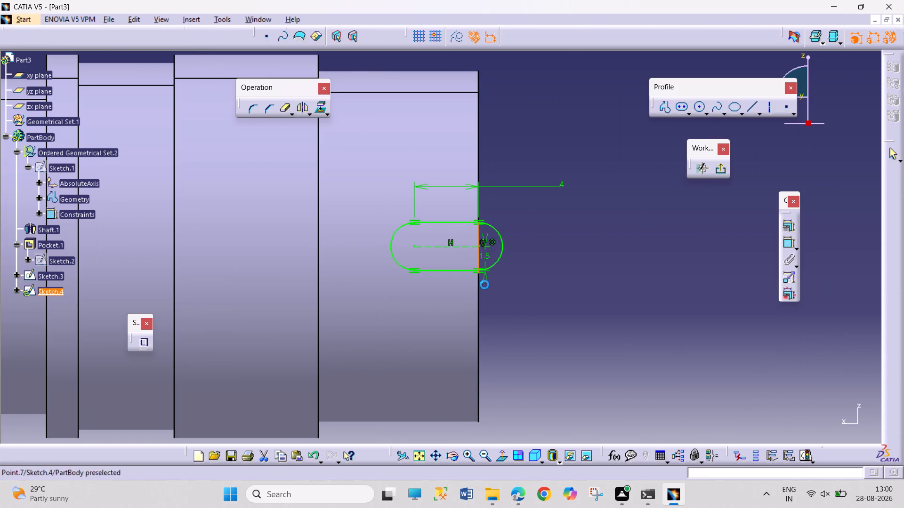
{"action": "left_click", "coordinate": [531, 325]}
Quick-trim the slot's outer arc beyond the end face and the vertical line's overhang below the lower side, and exit the sketch.
{"action": "double_click", "coordinate": [282, 106]}
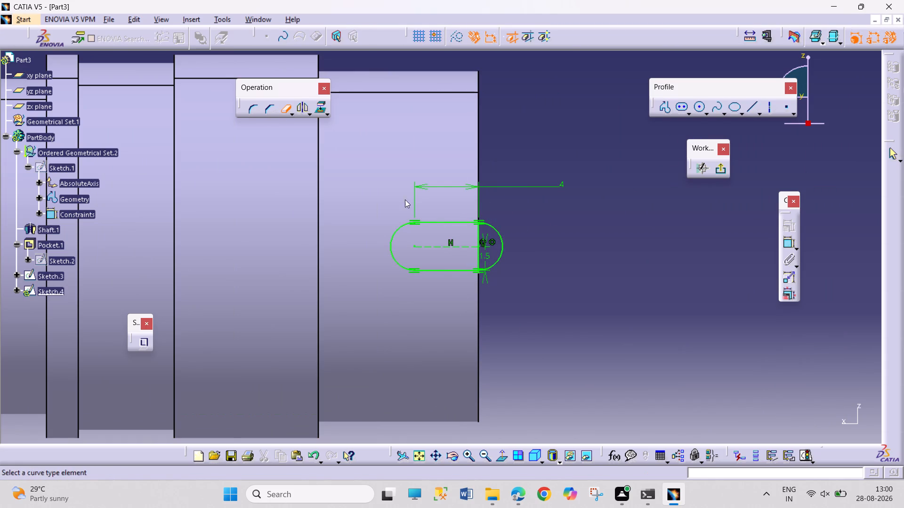
{"action": "left_click", "coordinate": [500, 238]}
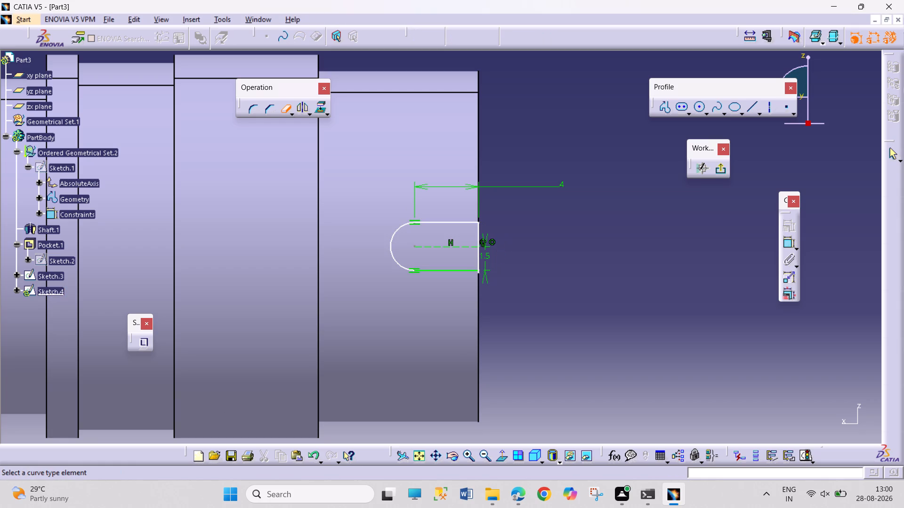
{"action": "middle_click_drag", "start_coordinate": [479, 317], "coordinate": [486, 230], "text": "ctrl"}
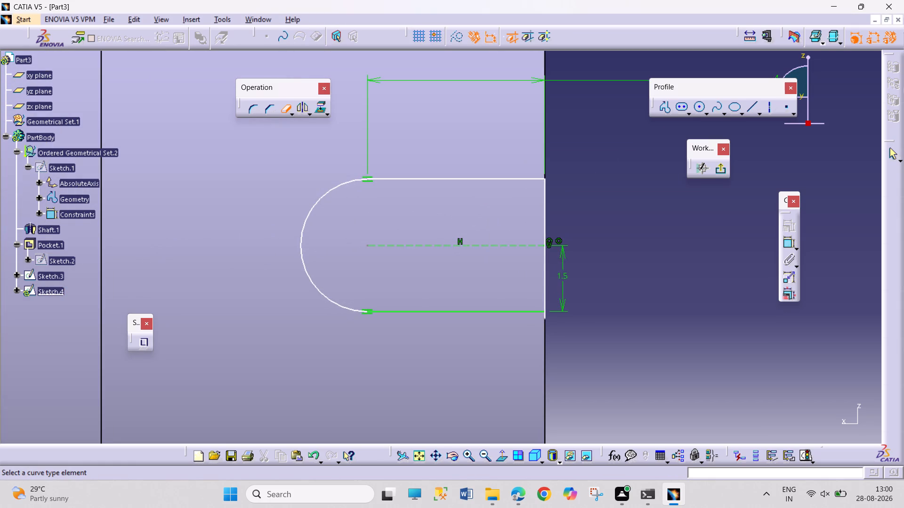
{"action": "middle_click_drag", "start_coordinate": [586, 351], "coordinate": [583, 280], "text": "ctrl"}
{"action": "middle_click_drag", "start_coordinate": [627, 363], "coordinate": [535, 205]}
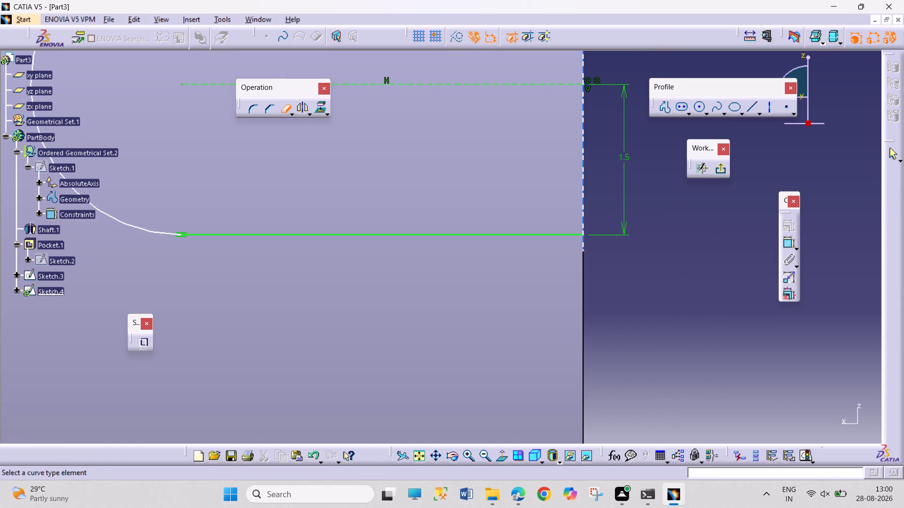
{"action": "left_click", "coordinate": [584, 247]}
{"action": "left_click", "coordinate": [281, 113]}
{"action": "middle_click_drag", "start_coordinate": [365, 120], "coordinate": [365, 121], "text": "ctrl"}
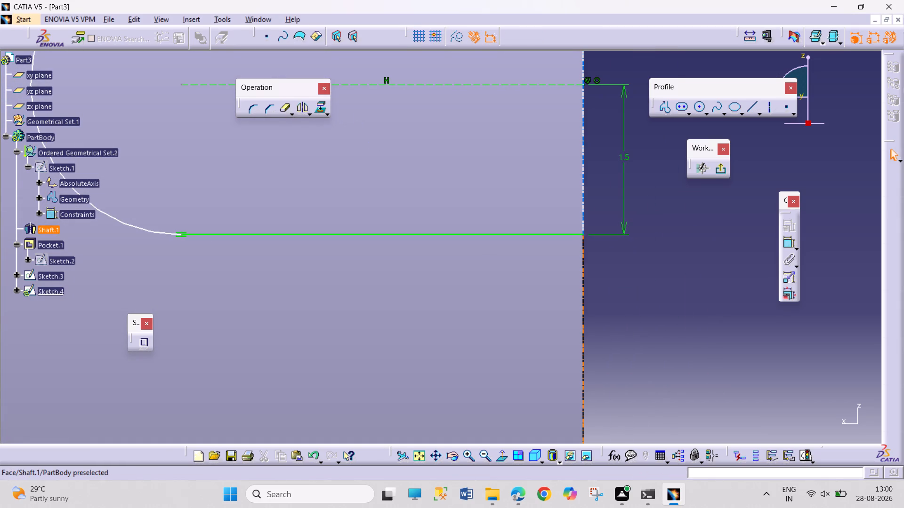
{"action": "middle_click_drag", "start_coordinate": [365, 121], "coordinate": [360, 301], "text": "ctrl"}
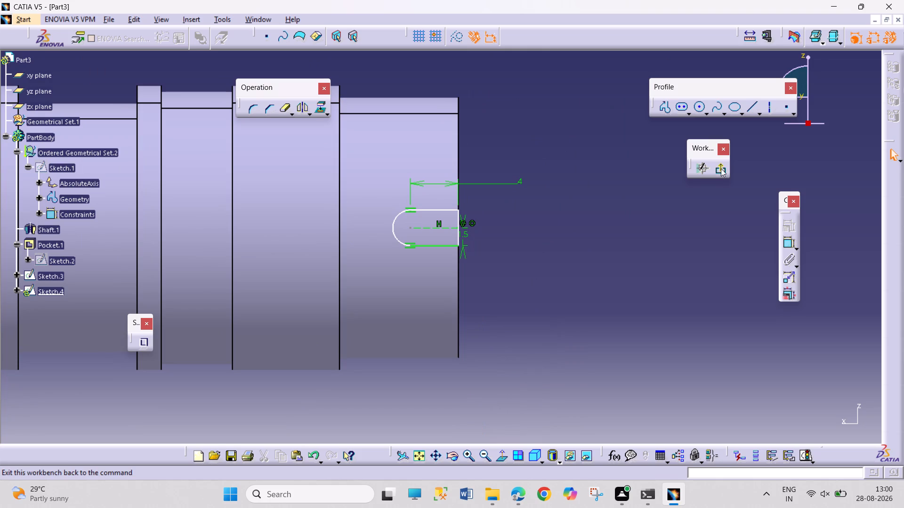
{"action": "left_click", "coordinate": [721, 166]}
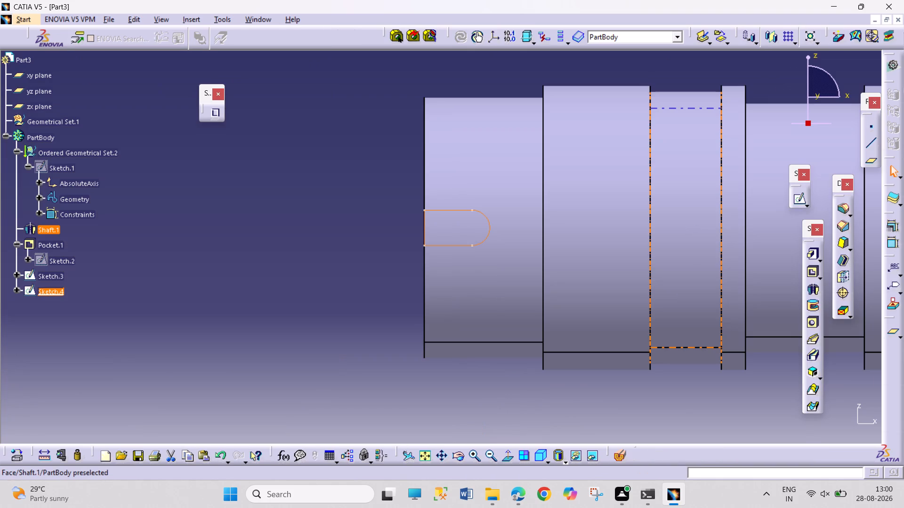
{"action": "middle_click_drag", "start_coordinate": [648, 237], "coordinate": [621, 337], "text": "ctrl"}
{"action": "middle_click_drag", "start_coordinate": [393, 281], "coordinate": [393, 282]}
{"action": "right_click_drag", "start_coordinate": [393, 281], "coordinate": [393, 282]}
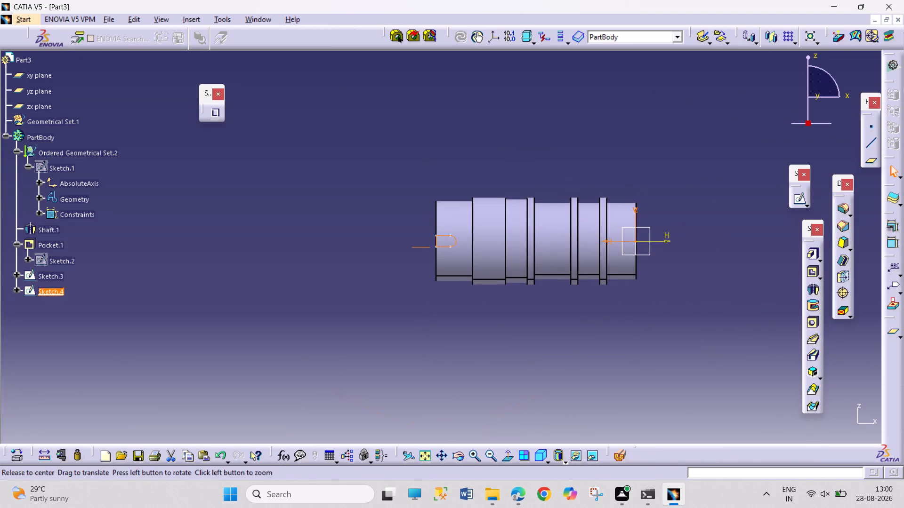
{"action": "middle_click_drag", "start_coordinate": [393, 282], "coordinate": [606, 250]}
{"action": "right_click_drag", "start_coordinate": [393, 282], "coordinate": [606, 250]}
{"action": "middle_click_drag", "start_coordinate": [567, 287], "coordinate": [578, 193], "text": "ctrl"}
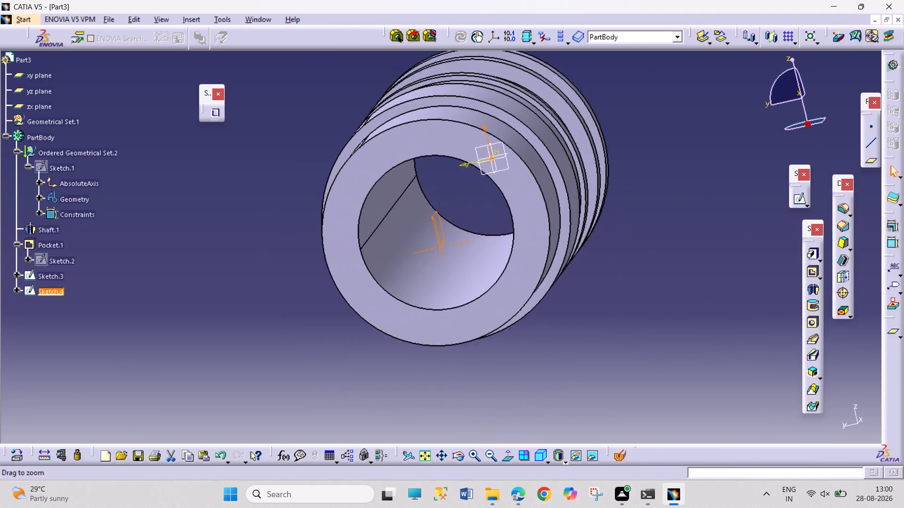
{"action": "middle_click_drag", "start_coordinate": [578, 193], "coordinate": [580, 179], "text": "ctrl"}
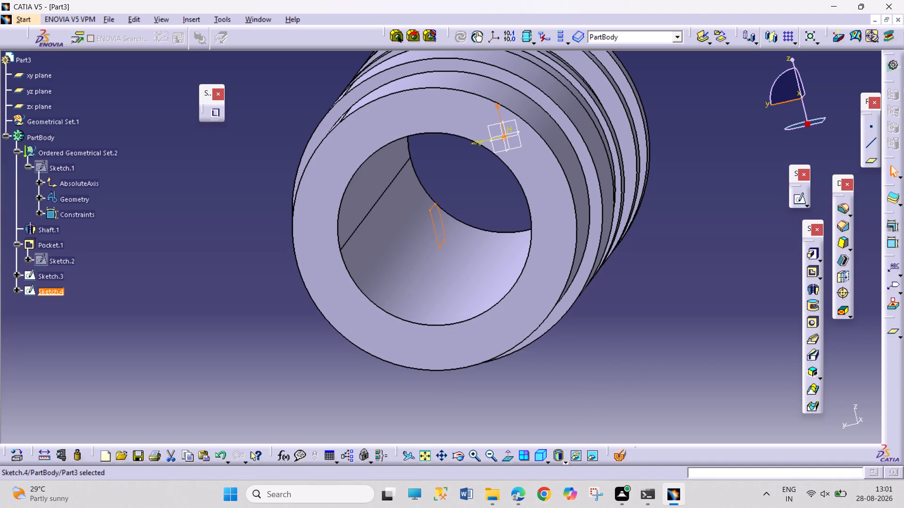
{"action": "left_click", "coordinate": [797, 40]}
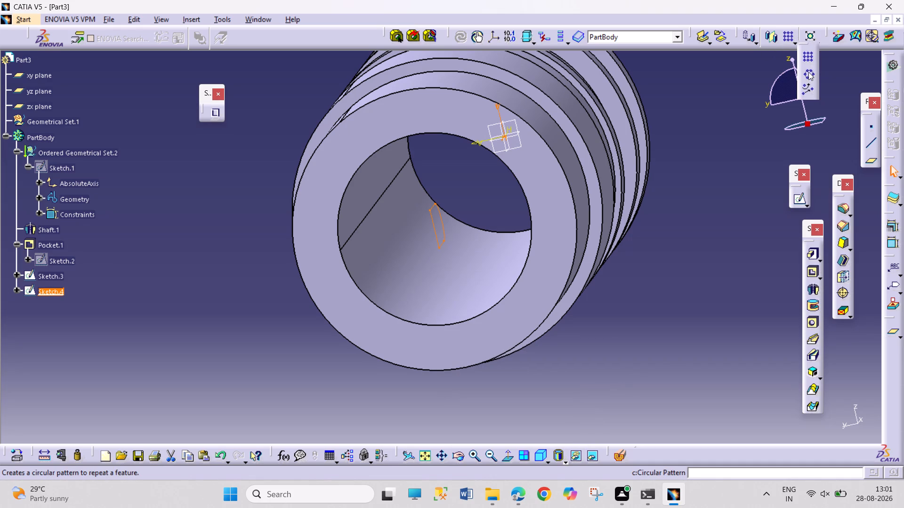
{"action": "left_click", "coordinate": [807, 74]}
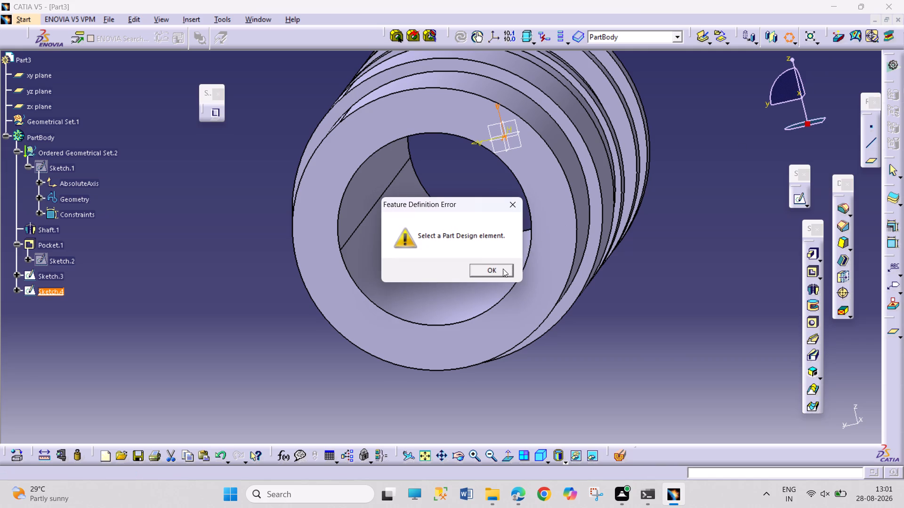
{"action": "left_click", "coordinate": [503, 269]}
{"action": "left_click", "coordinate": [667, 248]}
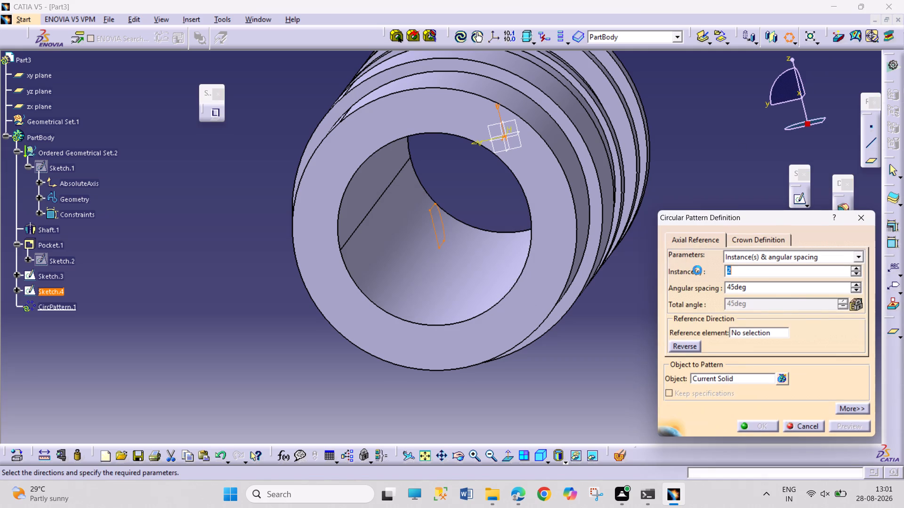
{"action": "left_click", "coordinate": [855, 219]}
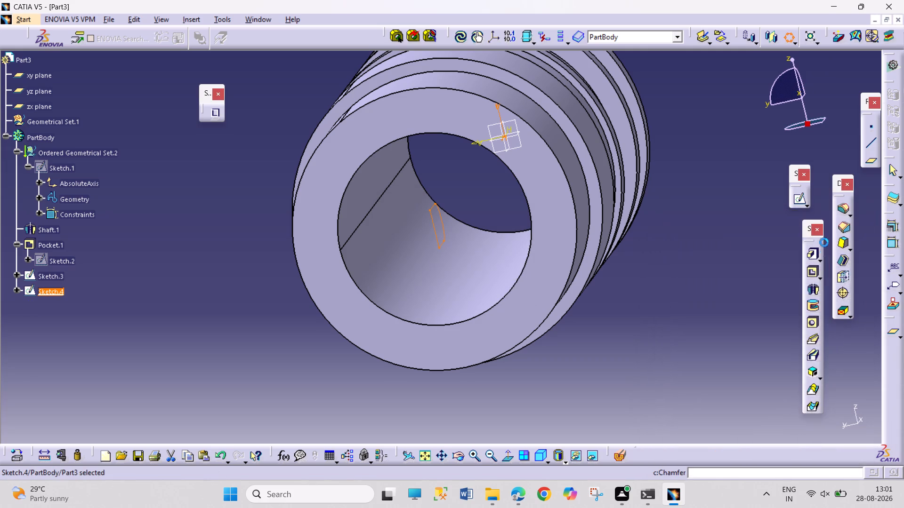
Cut a pocket from the end slot sketch with a depth of 20 mm and mirrored extent.
{"action": "left_click", "coordinate": [813, 271]}
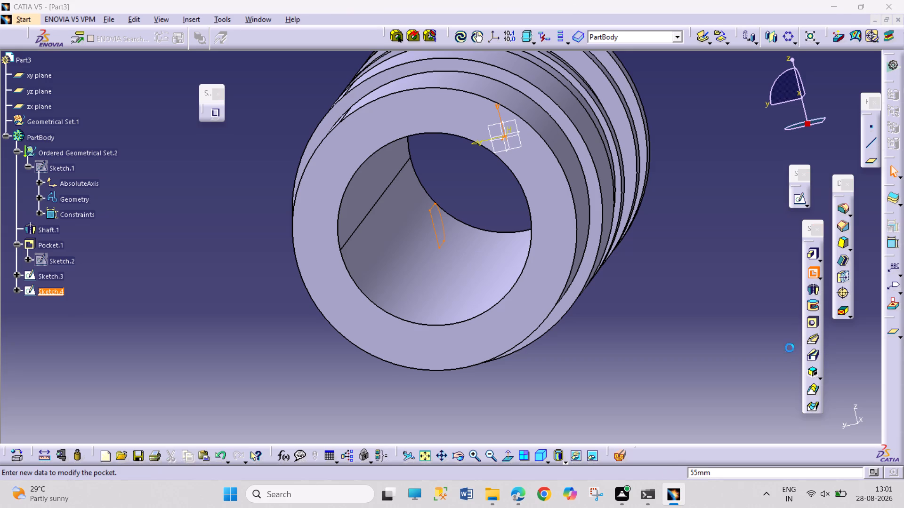
{"action": "left_click", "coordinate": [765, 370]}
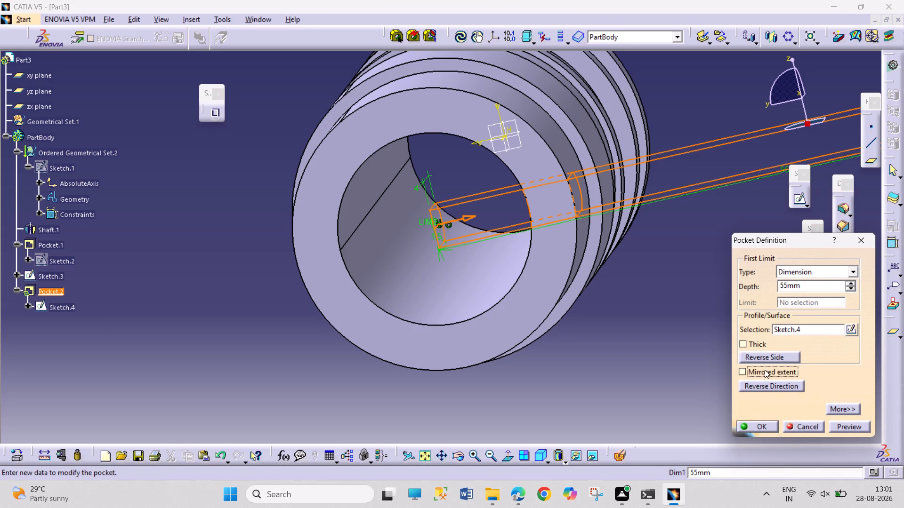
{"action": "left_click", "coordinate": [809, 280]}
{"action": "left_click_drag", "start_coordinate": [809, 280], "coordinate": [806, 287]}
{"action": "double_click", "coordinate": [798, 288]}
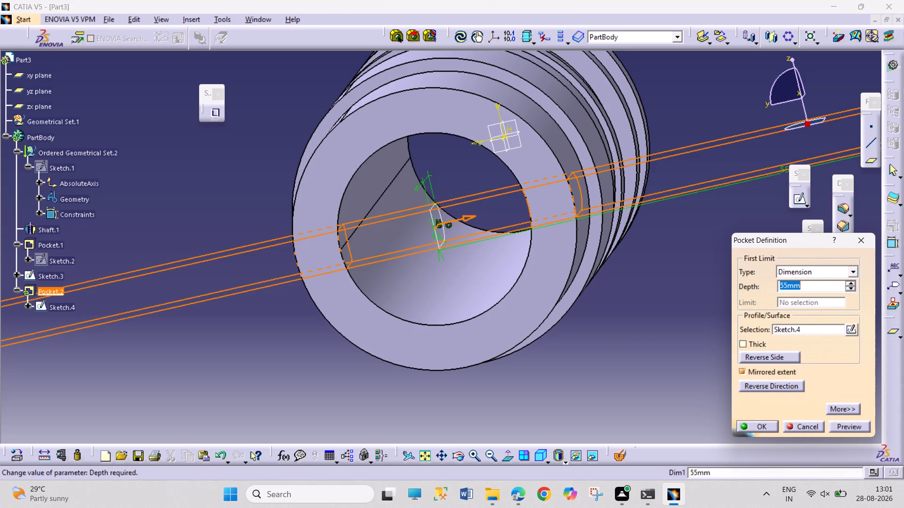
{"action": "type", "text": "20"}
{"action": "key", "text": "Return"}
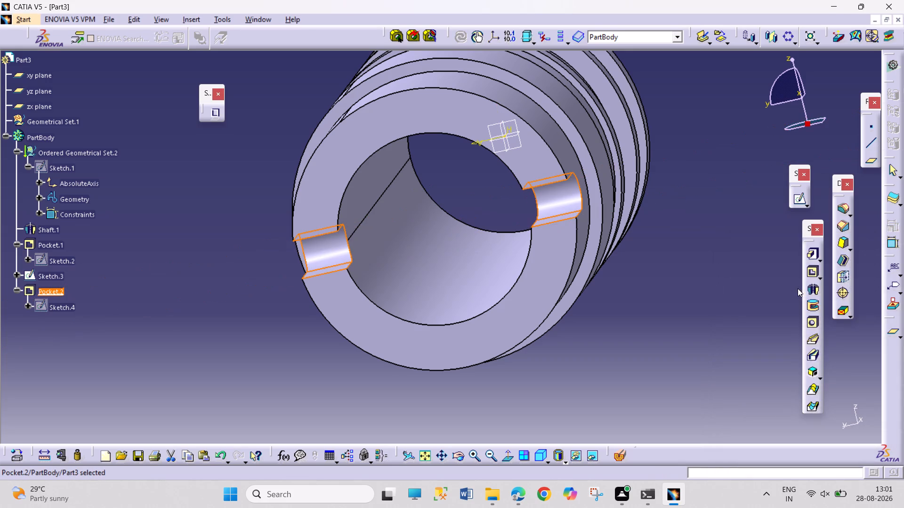
{"action": "left_click", "coordinate": [746, 330]}
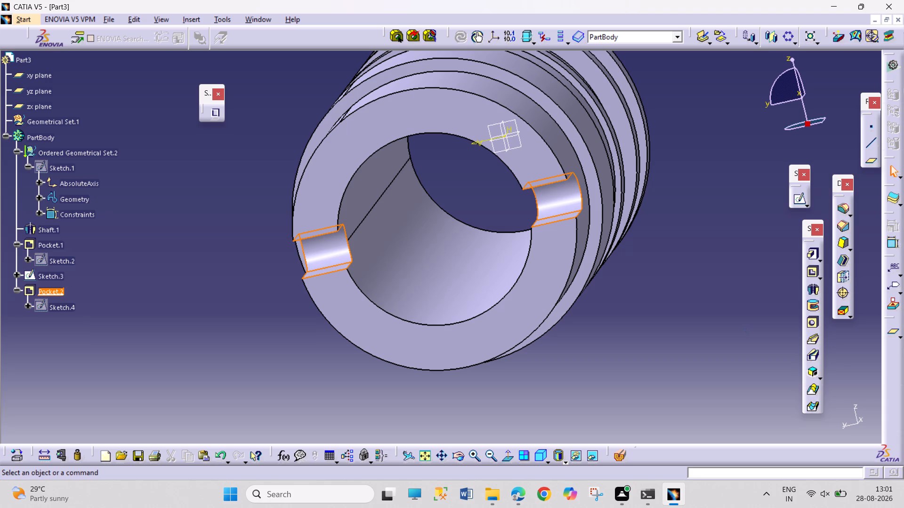
Set up a circular pattern of the slot pocket with 180-degree angular spacing, using the body's annular end face as reference.
{"action": "left_click", "coordinate": [51, 293]}
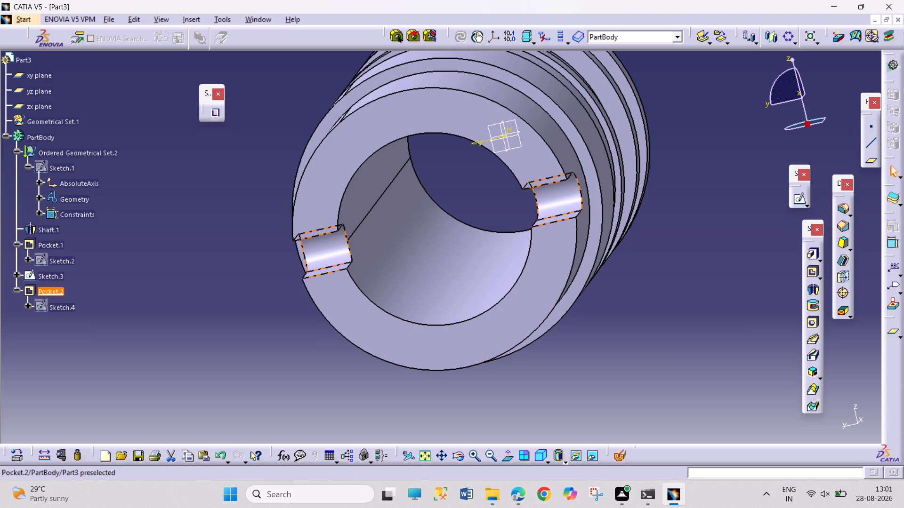
{"action": "left_click", "coordinate": [790, 40]}
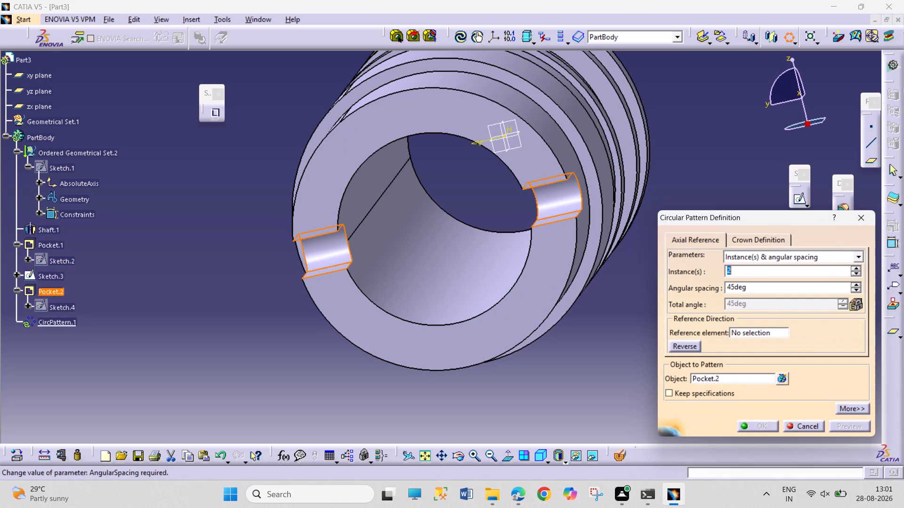
{"action": "double_click", "coordinate": [759, 289]}
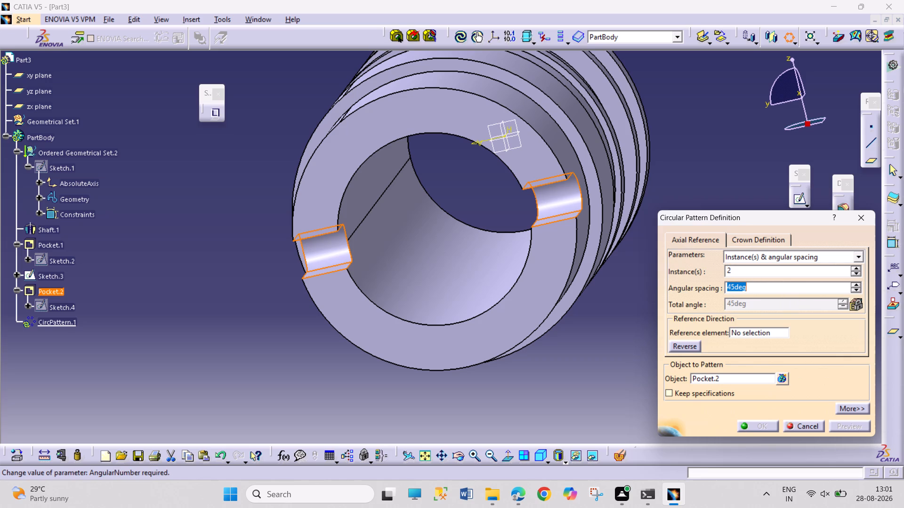
{"action": "double_click", "coordinate": [752, 274]}
{"action": "double_click", "coordinate": [744, 290]}
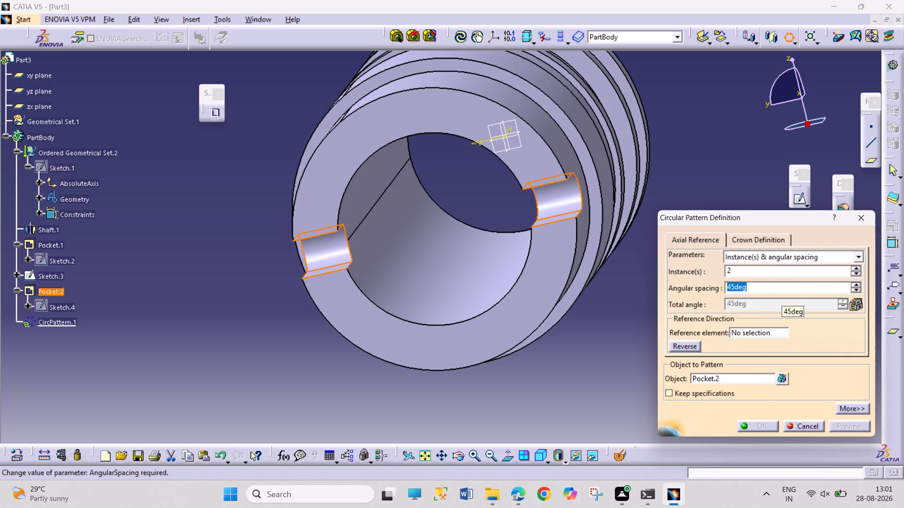
{"action": "type", "text": "180"}
{"action": "key", "text": "Return"}
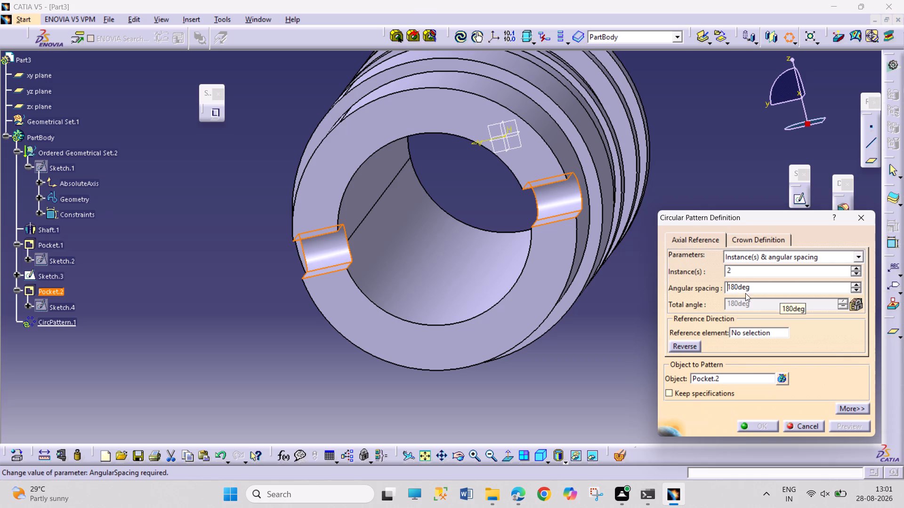
{"action": "left_click", "coordinate": [748, 332]}
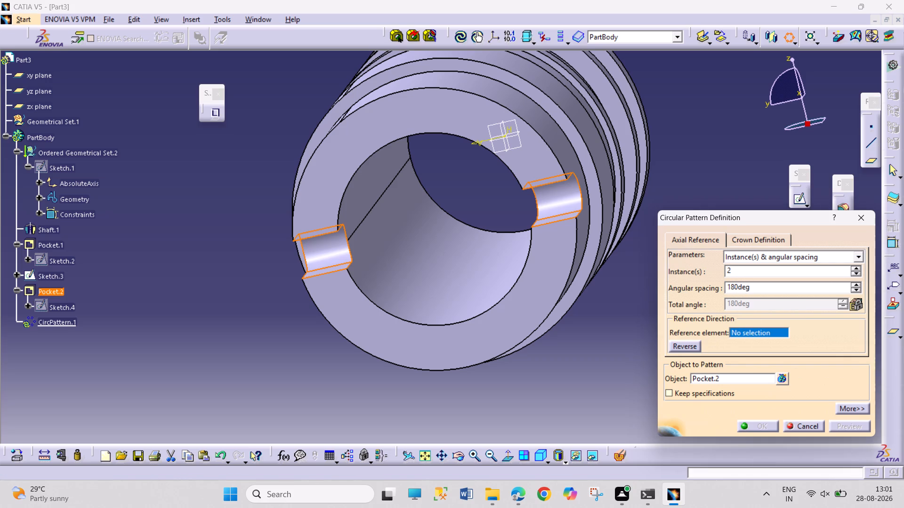
{"action": "left_click", "coordinate": [533, 317]}
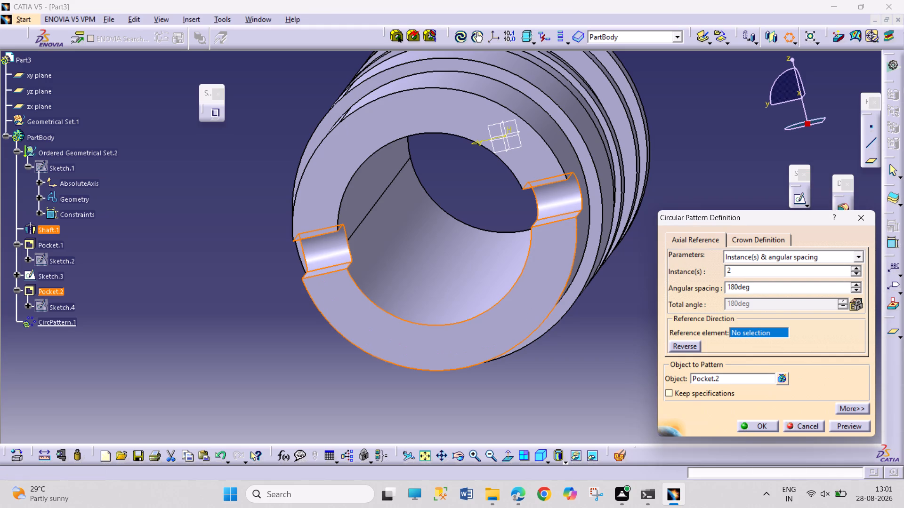
Try 3 instances for the slot's circular pattern, and set the number of instances to 4.
{"action": "double_click", "coordinate": [759, 275]}
{"action": "key", "text": "3"}
{"action": "key", "text": "Return"}
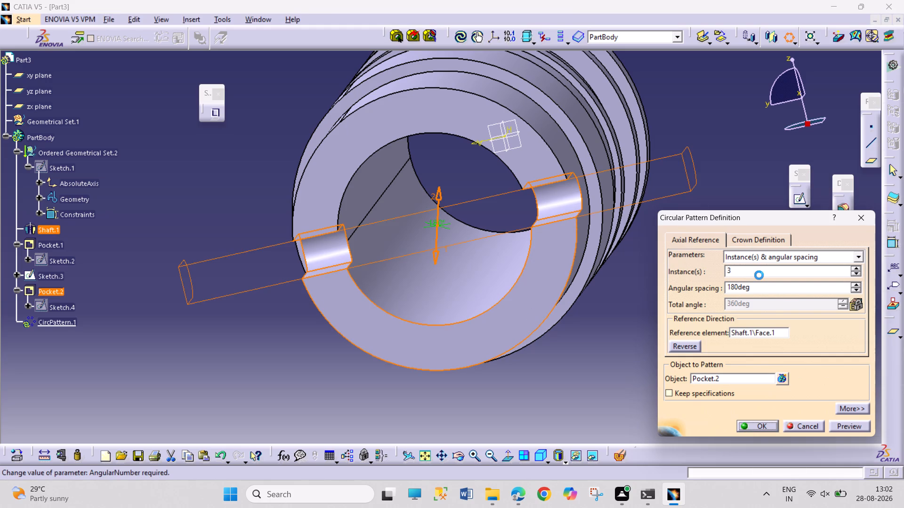
{"action": "double_click", "coordinate": [759, 275]}
{"action": "key", "text": "4"}
{"action": "key", "text": "Return"}
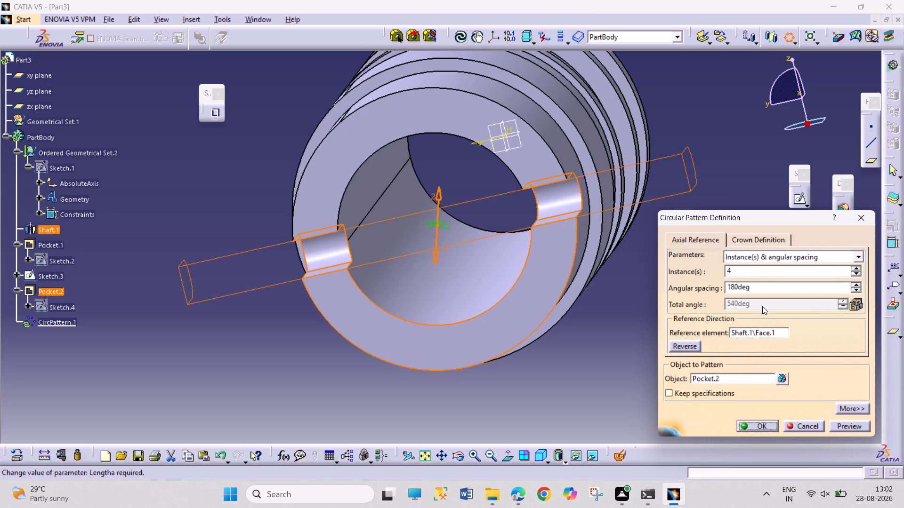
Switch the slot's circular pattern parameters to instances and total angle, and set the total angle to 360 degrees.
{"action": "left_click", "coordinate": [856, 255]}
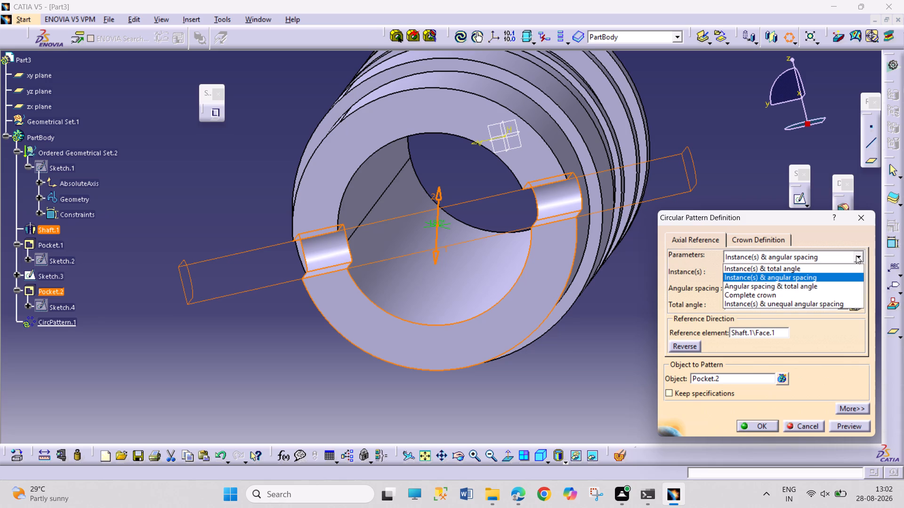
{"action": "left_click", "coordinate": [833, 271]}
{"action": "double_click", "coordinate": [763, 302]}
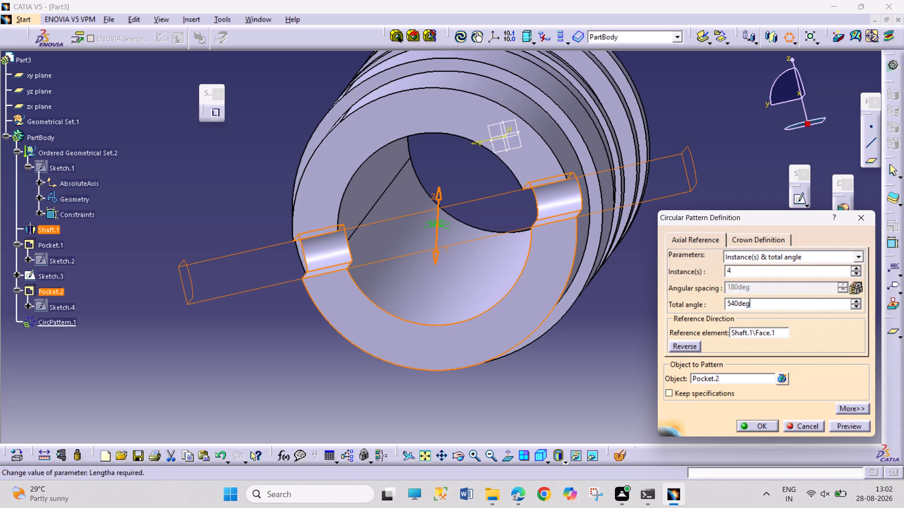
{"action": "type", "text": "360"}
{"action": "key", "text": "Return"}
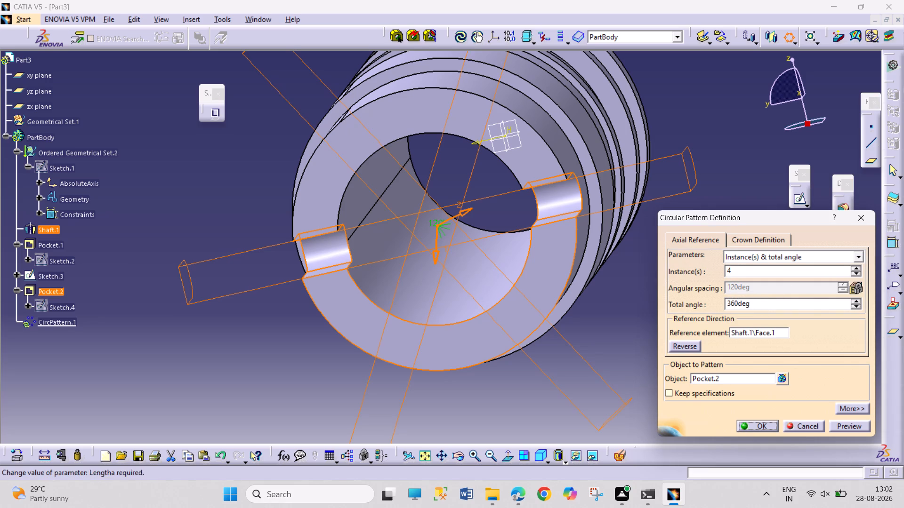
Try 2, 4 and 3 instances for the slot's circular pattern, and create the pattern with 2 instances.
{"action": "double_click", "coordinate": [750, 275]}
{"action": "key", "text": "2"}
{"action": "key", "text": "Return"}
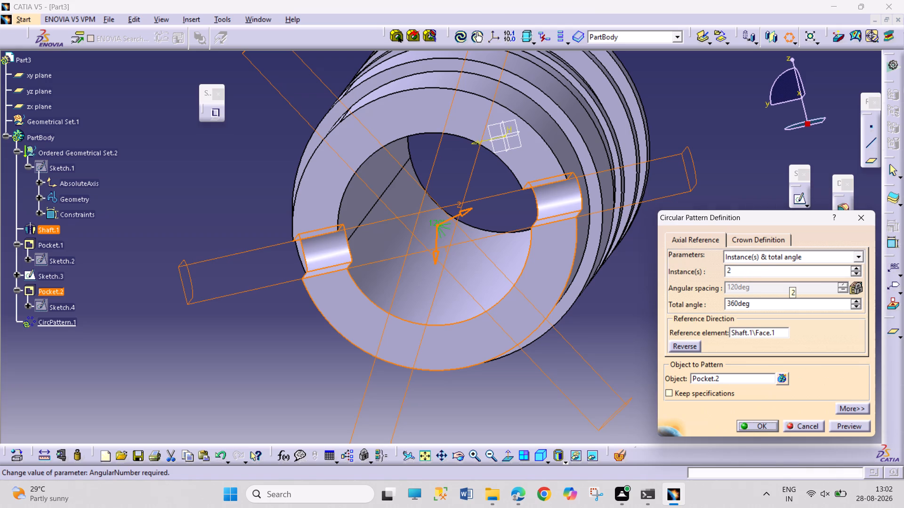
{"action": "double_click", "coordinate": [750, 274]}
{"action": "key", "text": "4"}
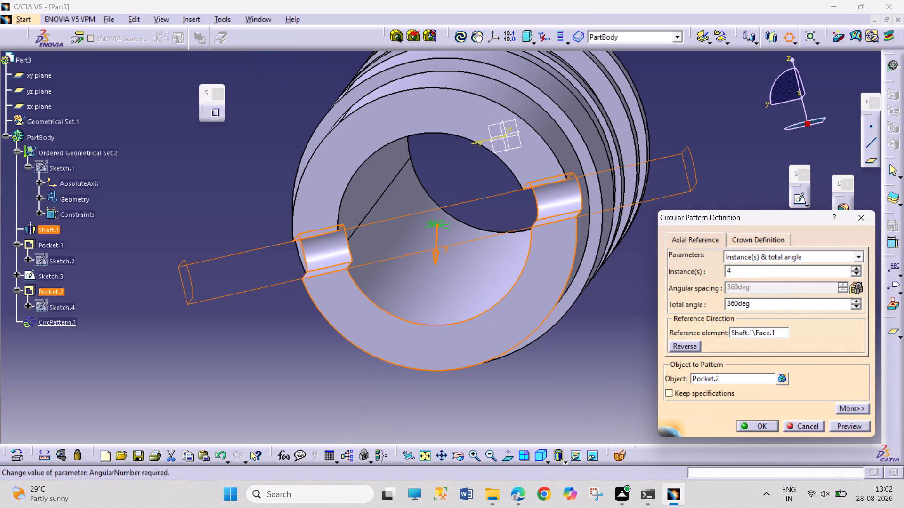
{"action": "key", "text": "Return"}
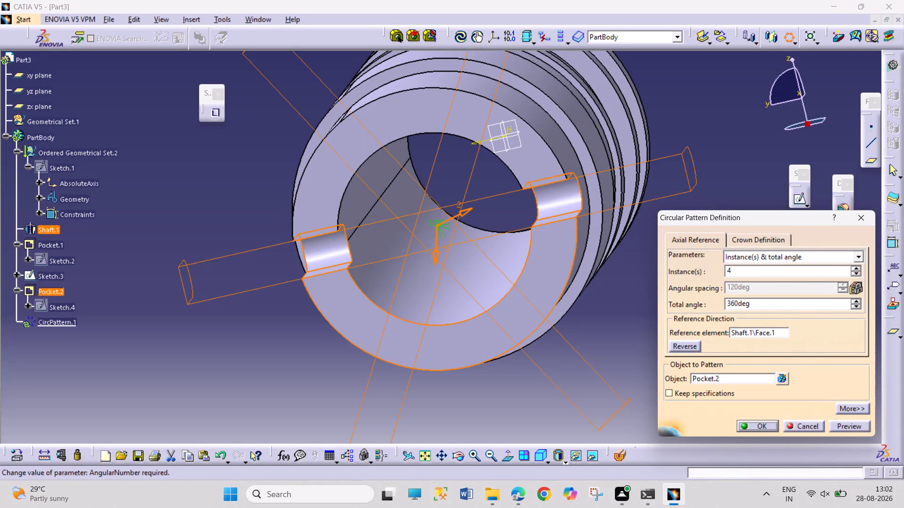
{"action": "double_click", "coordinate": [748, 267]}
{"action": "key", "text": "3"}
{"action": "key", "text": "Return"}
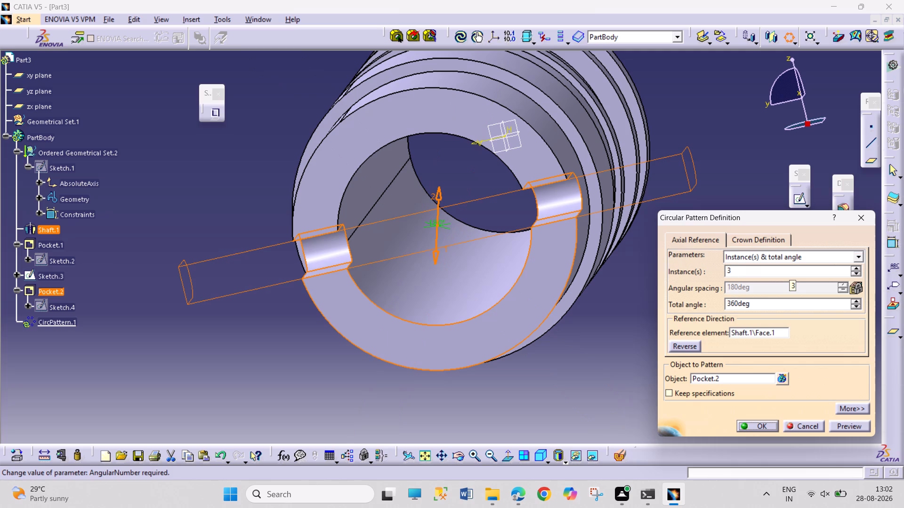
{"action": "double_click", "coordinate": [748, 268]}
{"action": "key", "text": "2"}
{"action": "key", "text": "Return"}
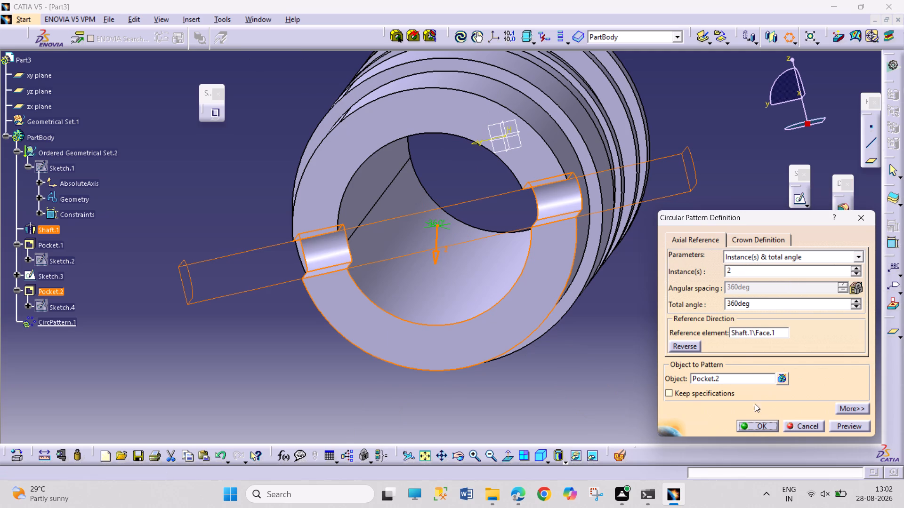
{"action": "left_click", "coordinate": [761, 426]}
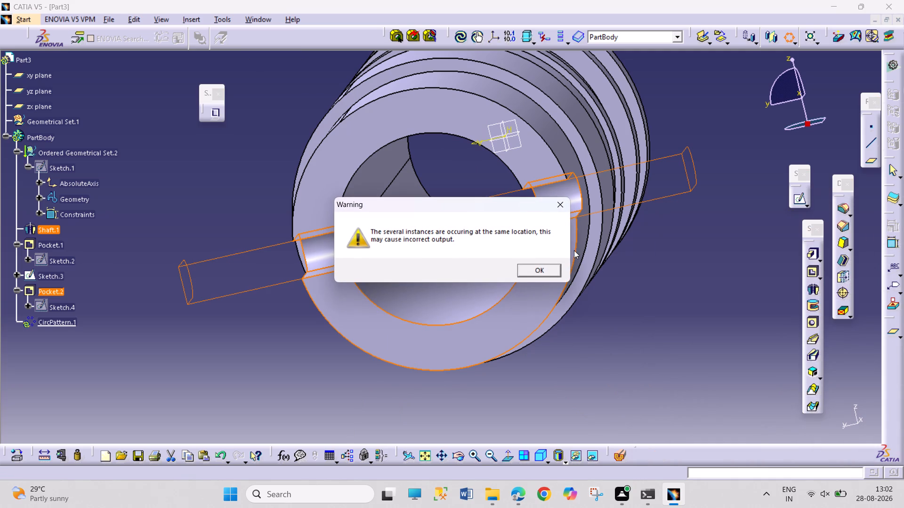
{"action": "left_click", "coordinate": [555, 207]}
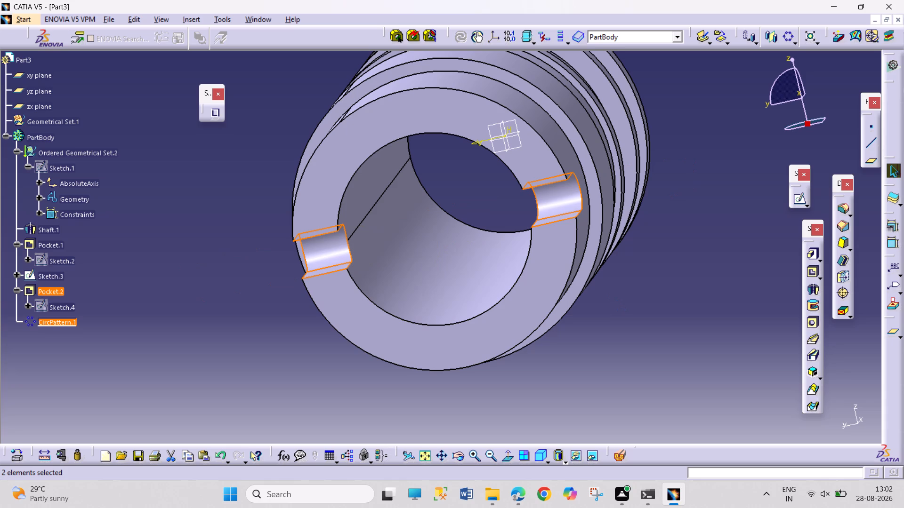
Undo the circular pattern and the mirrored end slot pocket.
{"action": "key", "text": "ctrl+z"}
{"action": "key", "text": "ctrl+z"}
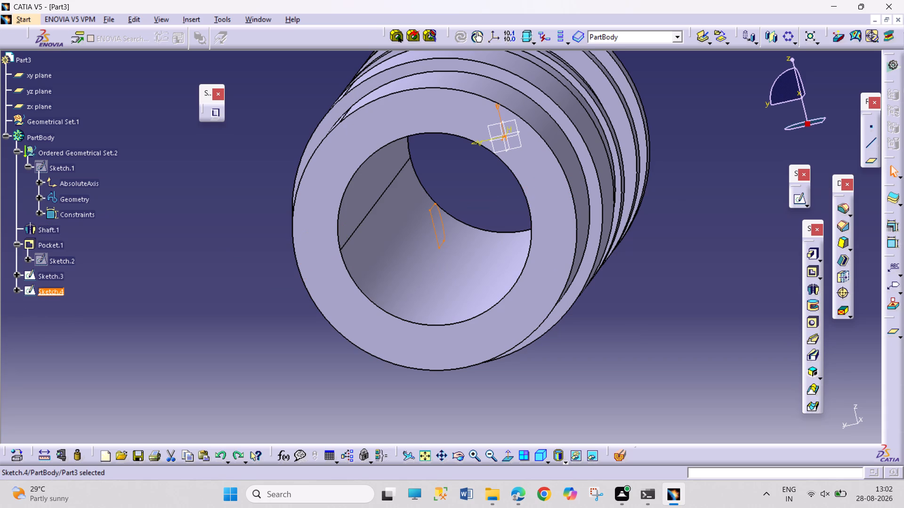
Cut a pocket from the end slot sketch with a depth of 20 mm in one direction only.
{"action": "left_click", "coordinate": [811, 272]}
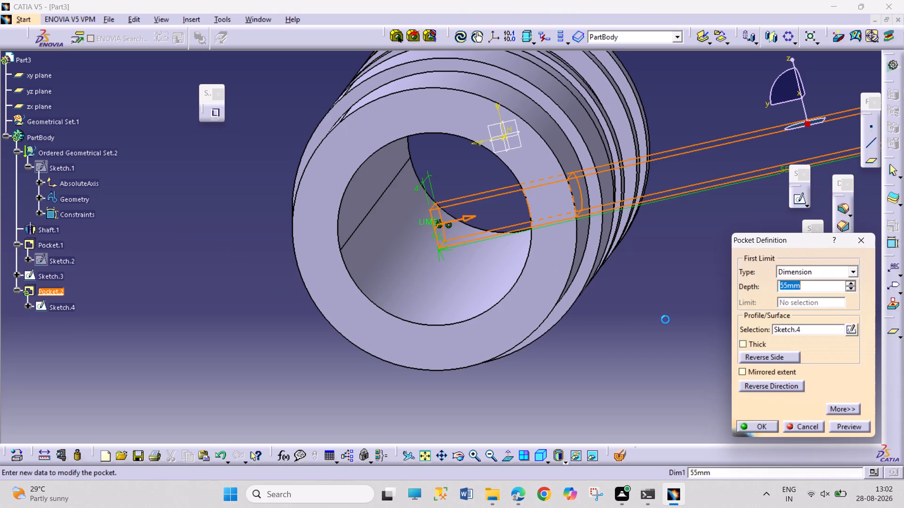
{"action": "type", "text": "20"}
{"action": "key", "text": "Return"}
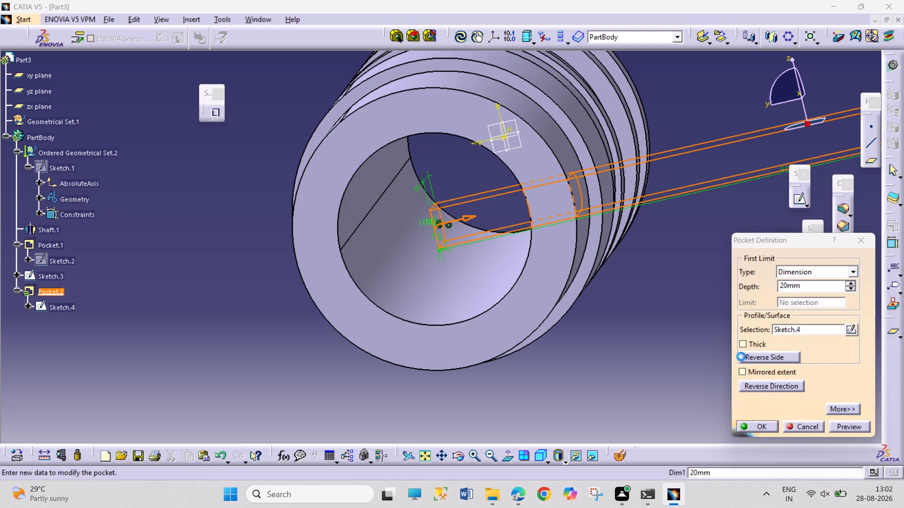
{"action": "left_click", "coordinate": [741, 356]}
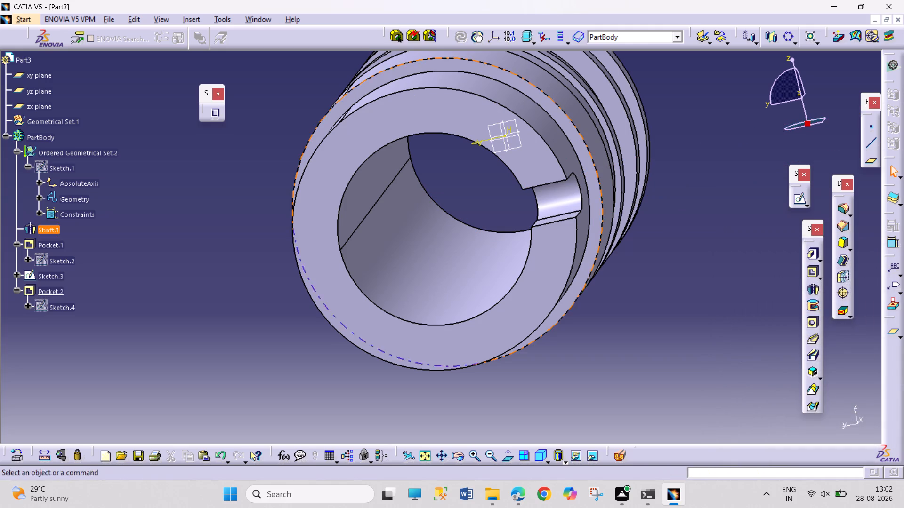
Circular-pattern the slot pocket with 4 instances at 90-degree angular spacing, using the body's annular end face as reference.
{"action": "left_click", "coordinate": [41, 289]}
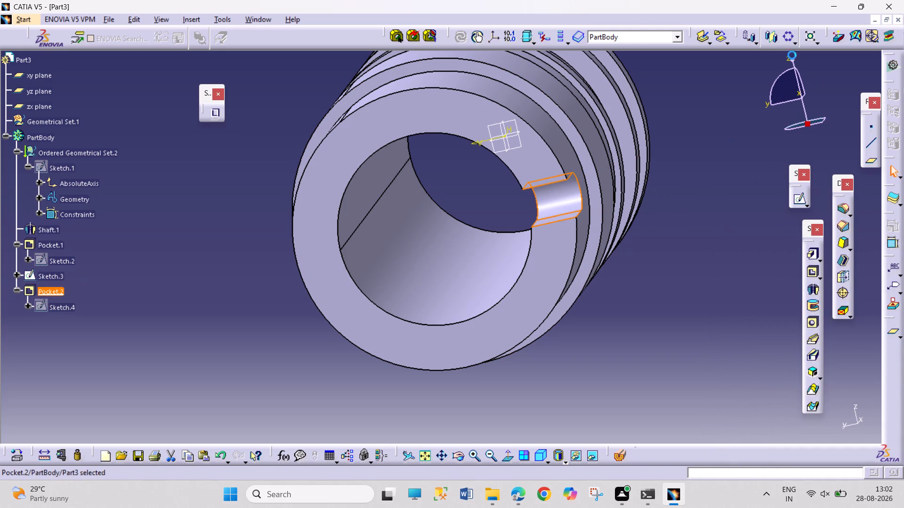
{"action": "left_click", "coordinate": [787, 34]}
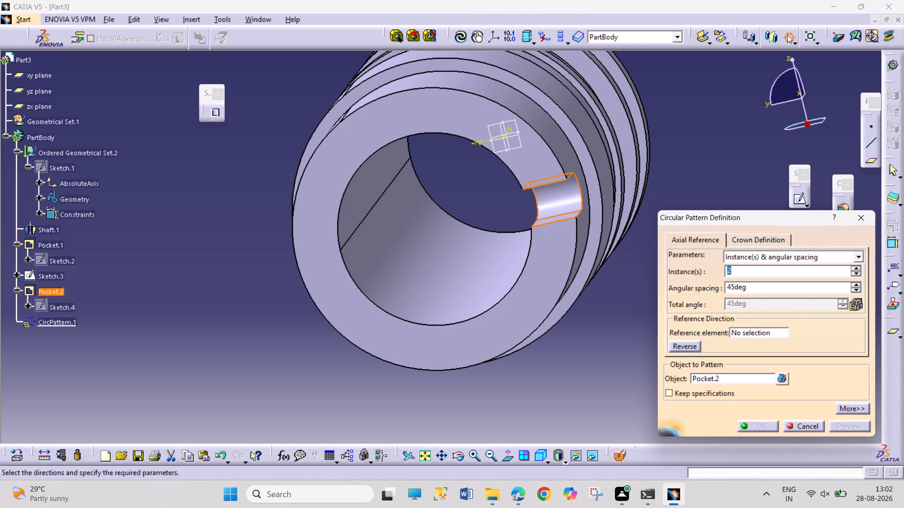
{"action": "left_click", "coordinate": [856, 268]}
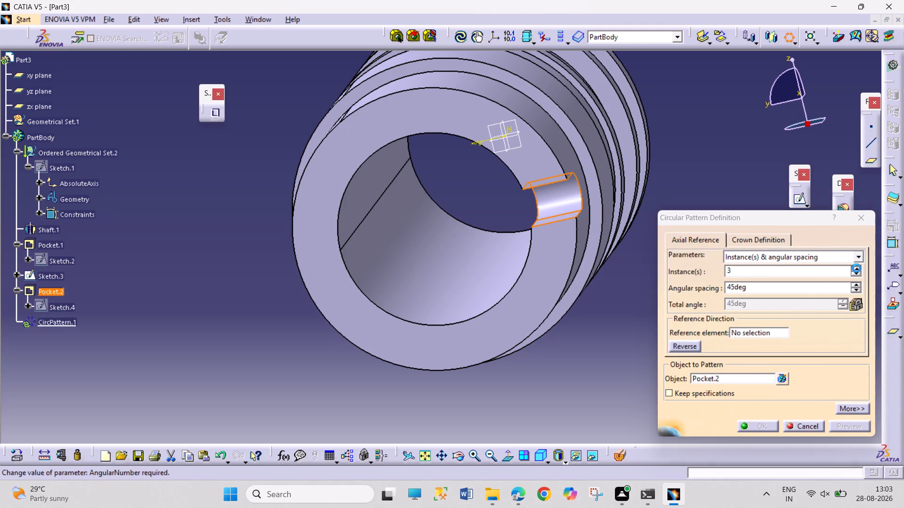
{"action": "left_click", "coordinate": [856, 268]}
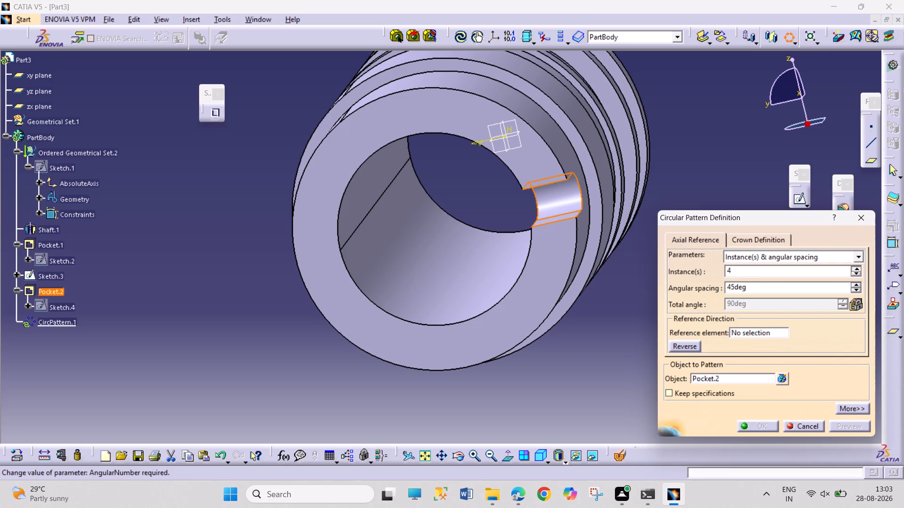
{"action": "double_click", "coordinate": [751, 289]}
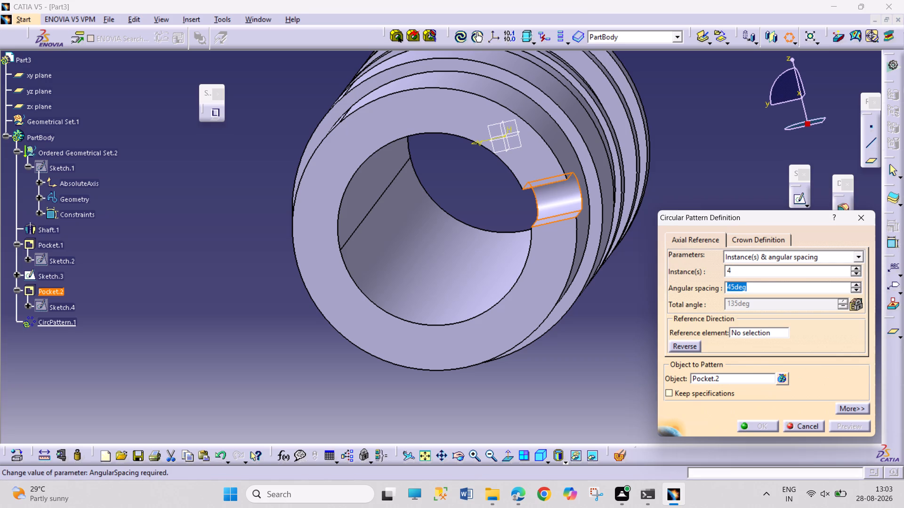
{"action": "type", "text": "90"}
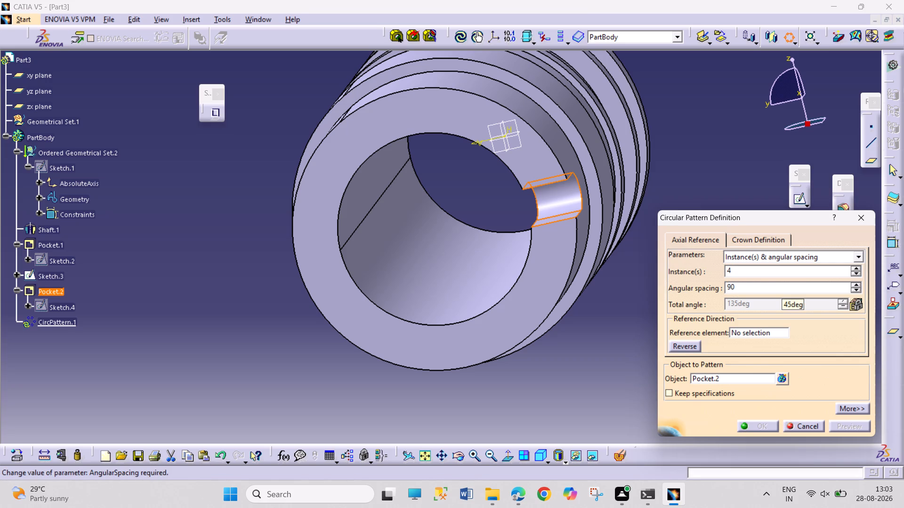
{"action": "key", "text": "Return"}
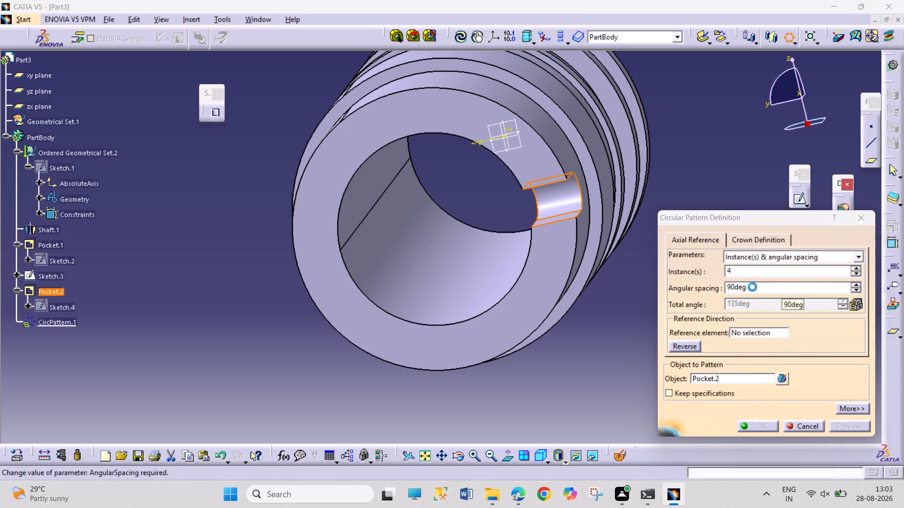
{"action": "left_click", "coordinate": [751, 329]}
{"action": "left_click", "coordinate": [541, 301]}
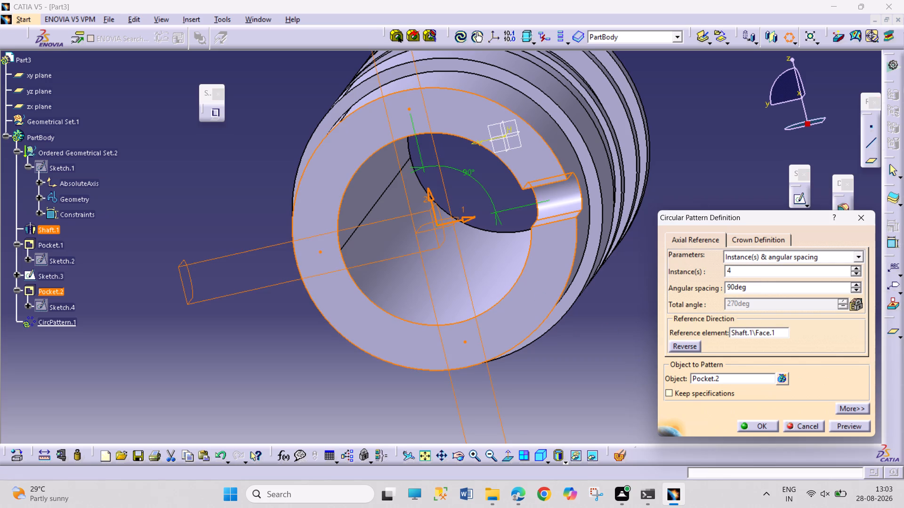
{"action": "left_click", "coordinate": [752, 427]}
{"action": "left_click", "coordinate": [707, 405]}
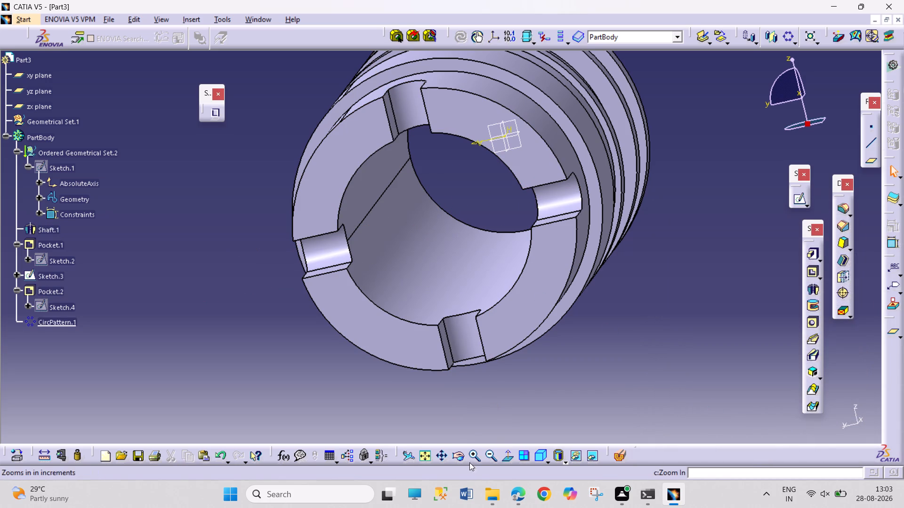
Examine the patterned slots at the body's end from several angles, and view the whole part.
{"action": "left_click", "coordinate": [462, 461]}
{"action": "left_click_drag", "start_coordinate": [327, 377], "coordinate": [507, 356]}
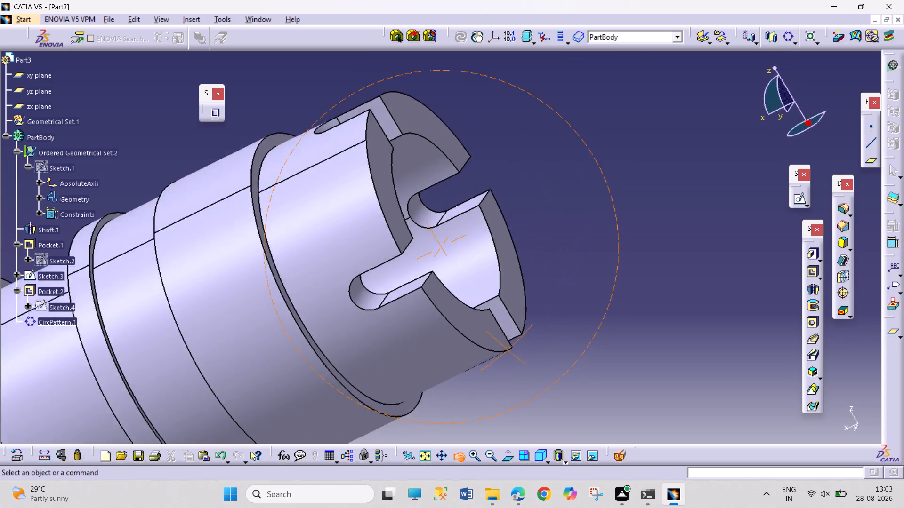
{"action": "left_click_drag", "start_coordinate": [507, 356], "coordinate": [399, 372]}
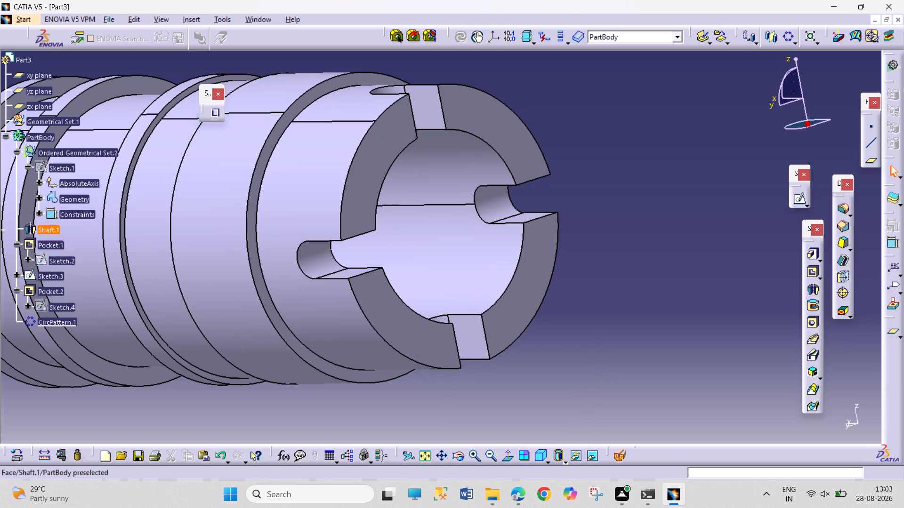
{"action": "left_click", "coordinate": [460, 455]}
{"action": "left_click_drag", "start_coordinate": [318, 180], "coordinate": [351, 194]}
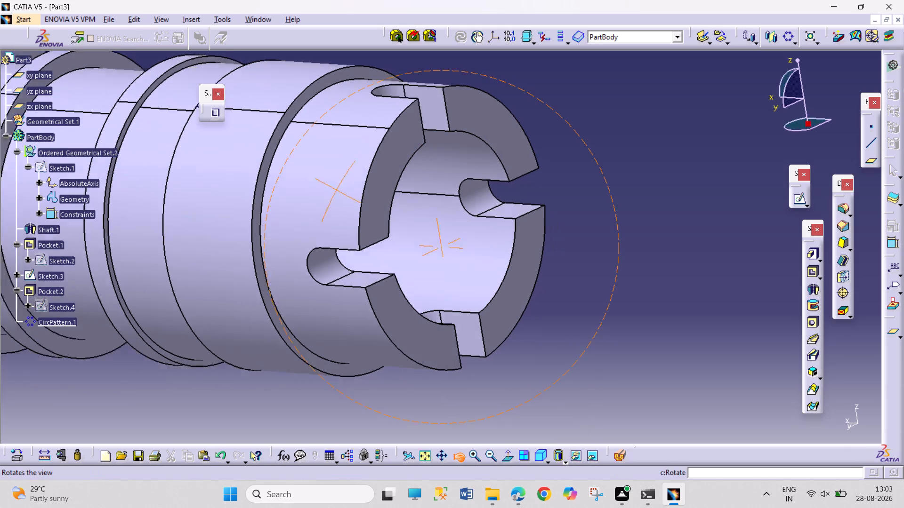
{"action": "left_click_drag", "start_coordinate": [351, 194], "coordinate": [397, 121]}
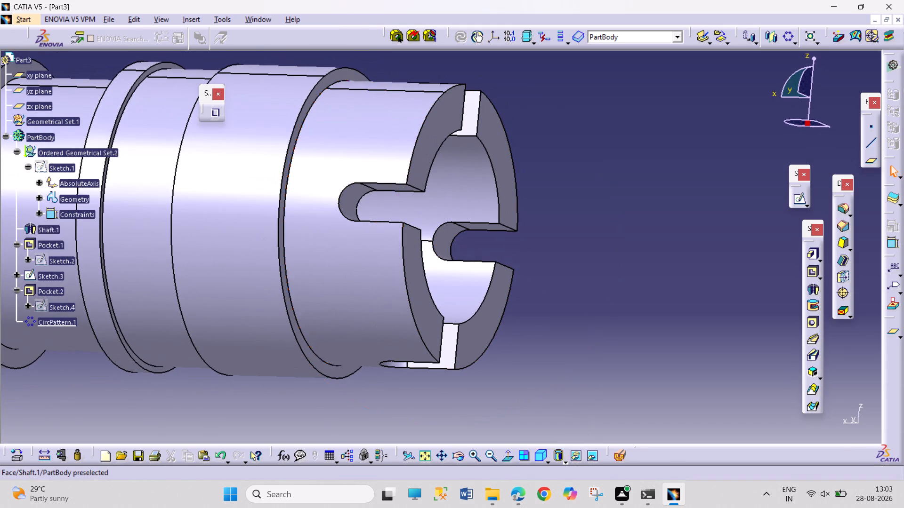
{"action": "left_click", "coordinate": [424, 456]}
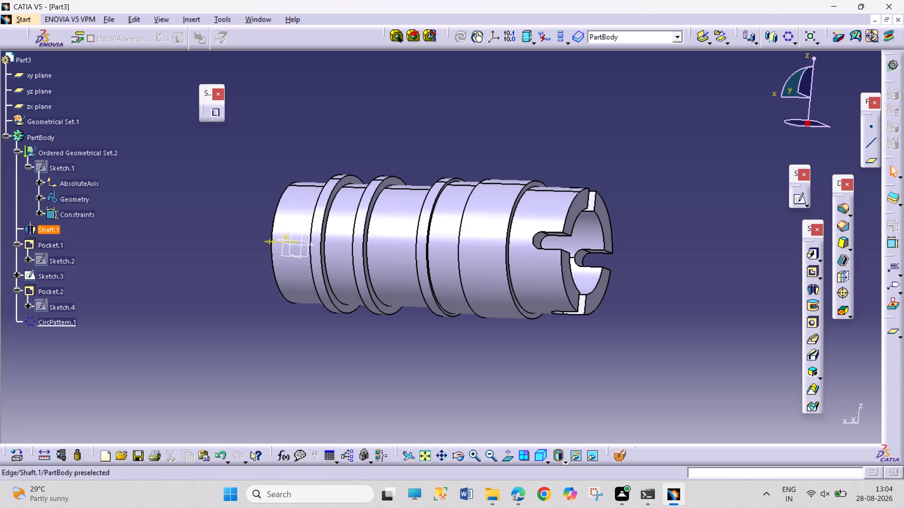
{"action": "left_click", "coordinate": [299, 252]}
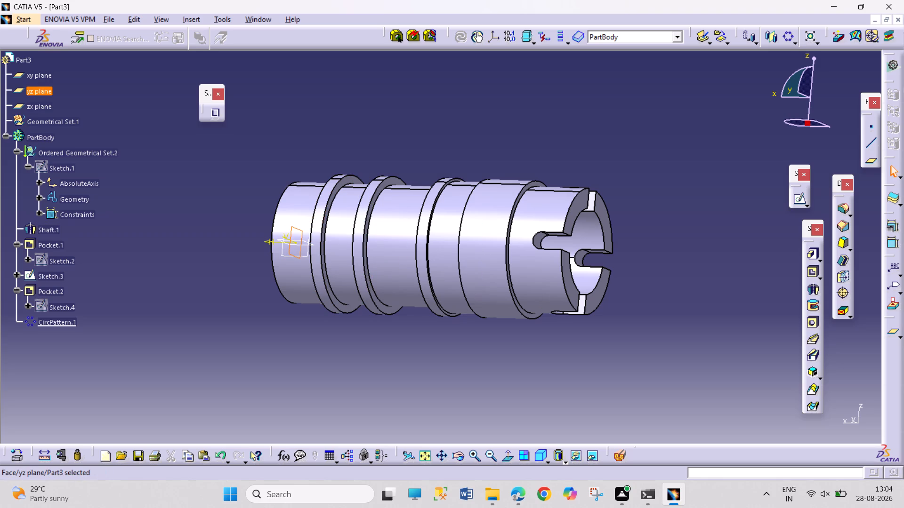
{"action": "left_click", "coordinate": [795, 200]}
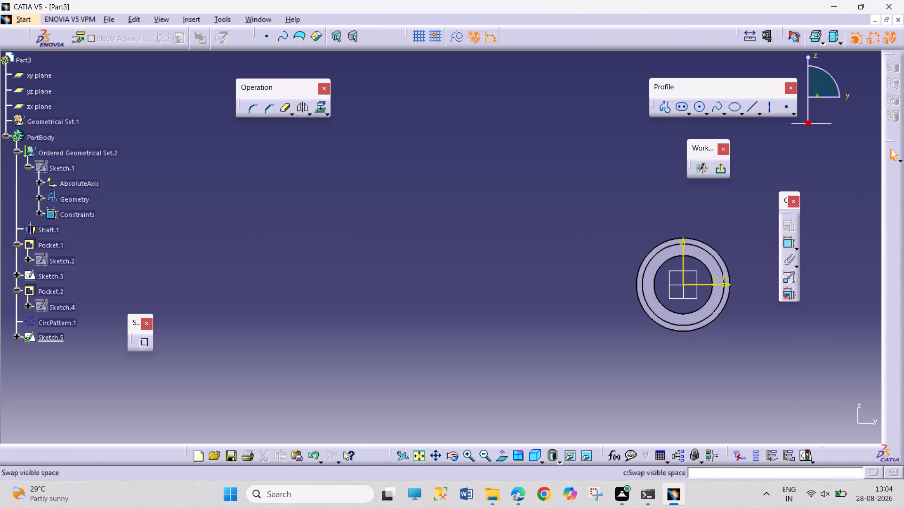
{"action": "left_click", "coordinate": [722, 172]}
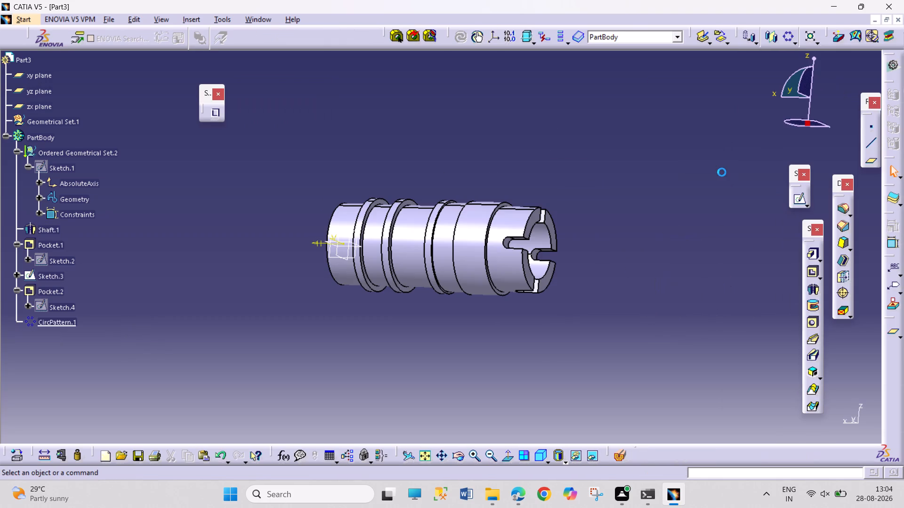
Sketch a circle about 4.5 mm in diameter on the zx plane, centred on the body's axis between the third collar and the wide band.
{"action": "left_click", "coordinate": [356, 253]}
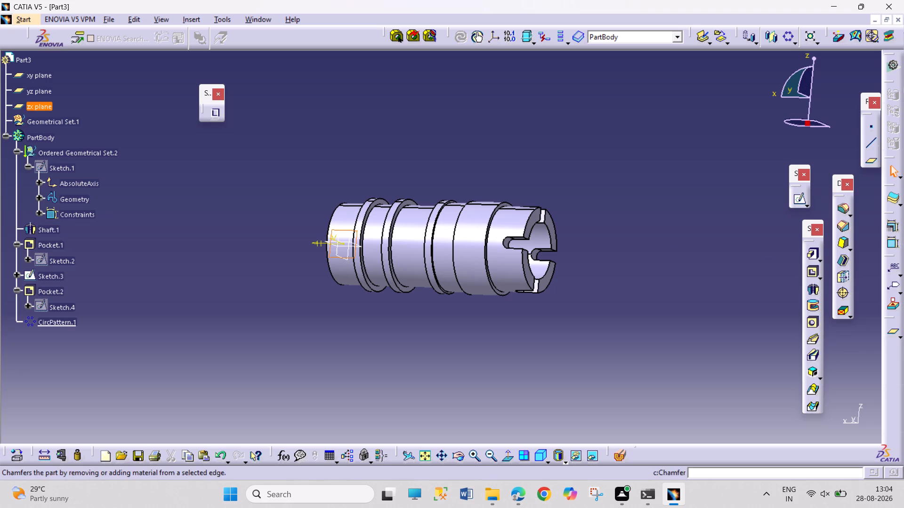
{"action": "left_click", "coordinate": [793, 199]}
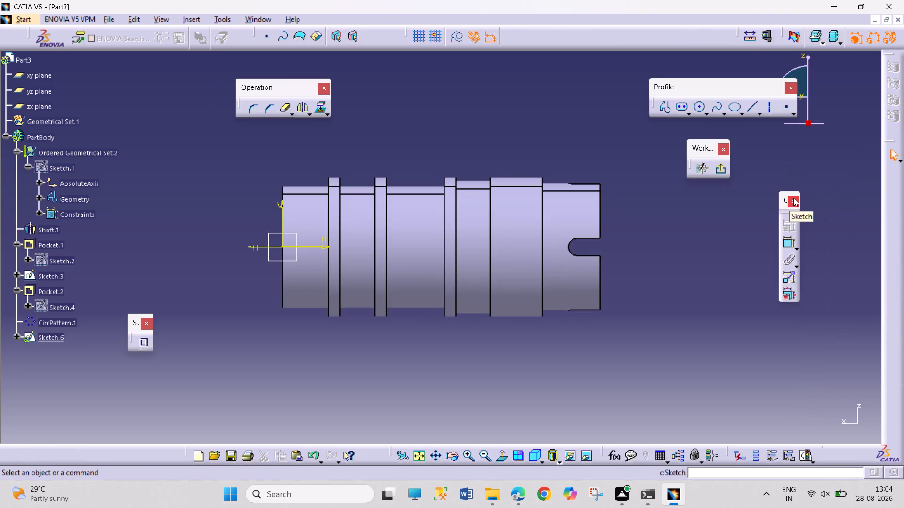
{"action": "left_click", "coordinate": [427, 454]}
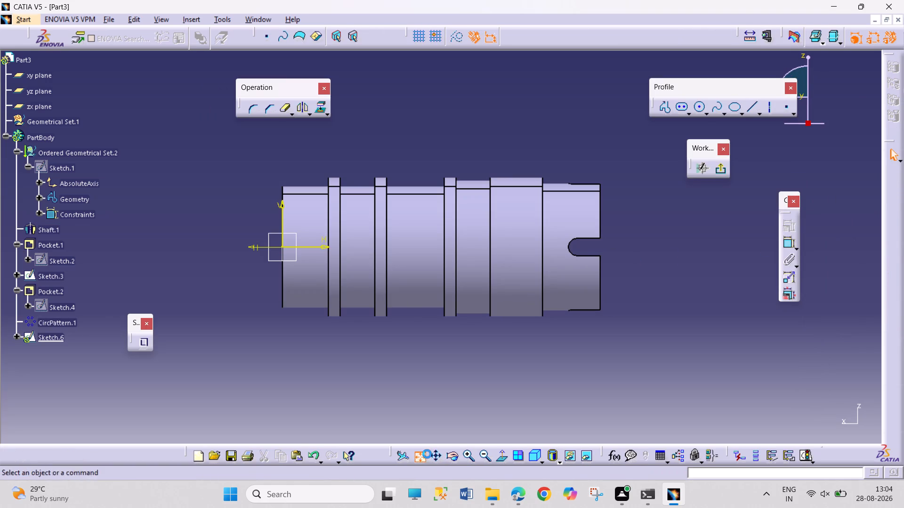
{"action": "left_click", "coordinate": [473, 456]}
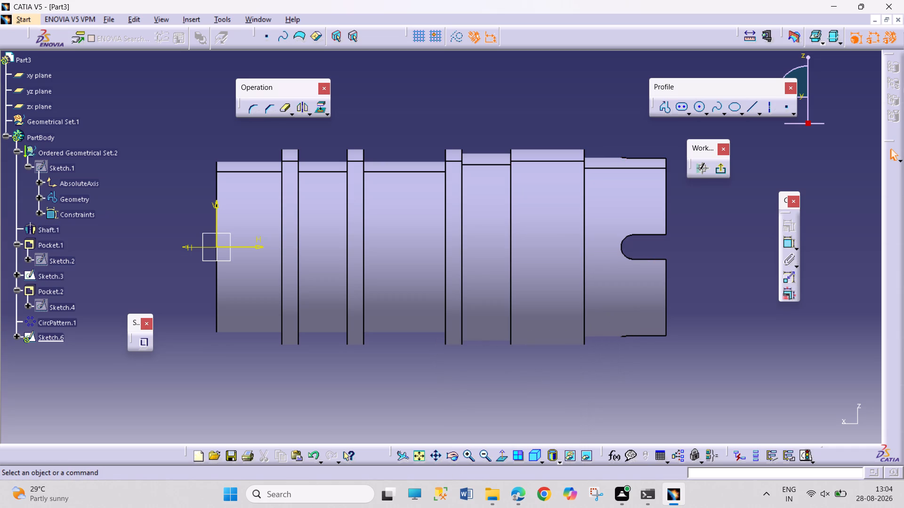
{"action": "left_click", "coordinate": [699, 107]}
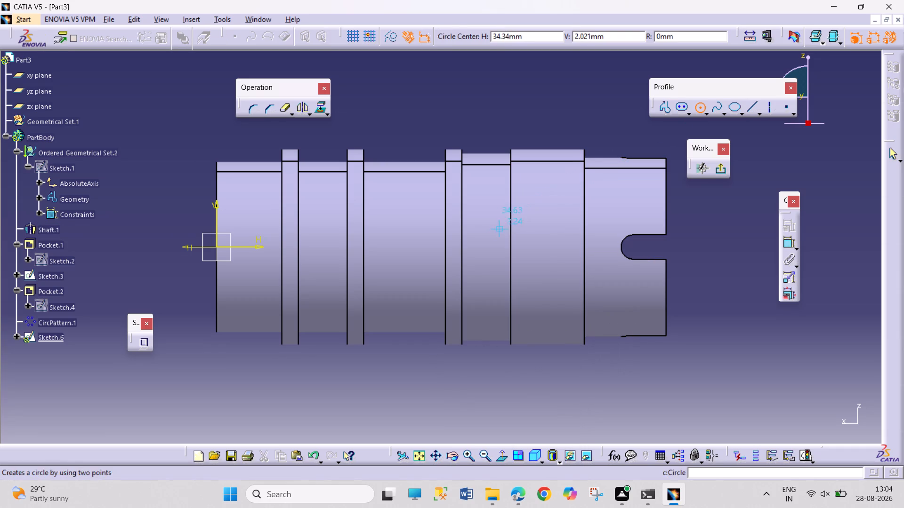
{"action": "left_click", "coordinate": [484, 246]}
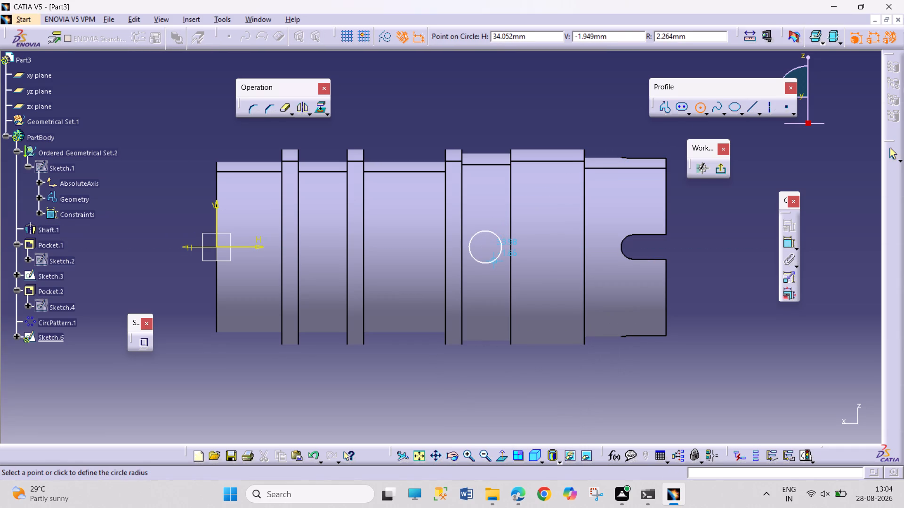
{"action": "left_click", "coordinate": [494, 262]}
Dimension the circle's diameter and set it to 3 mm.
{"action": "left_click", "coordinate": [787, 245]}
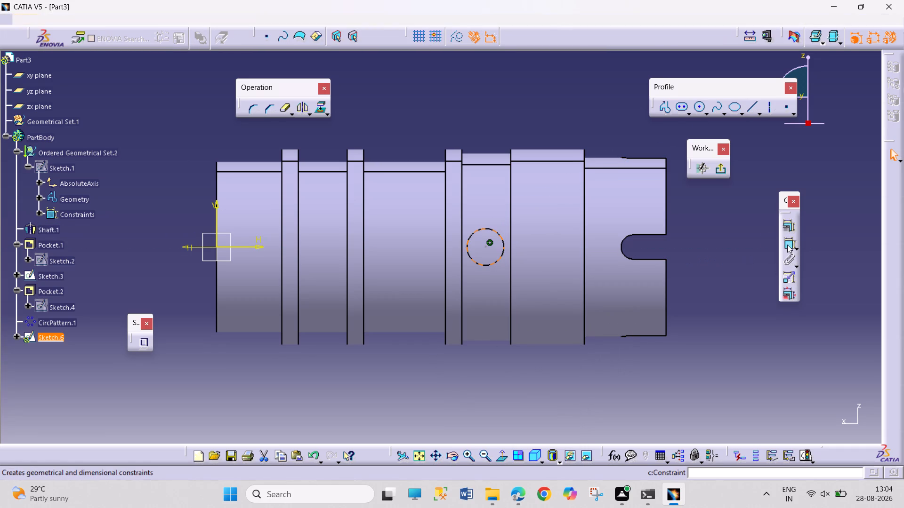
{"action": "left_click", "coordinate": [701, 237]}
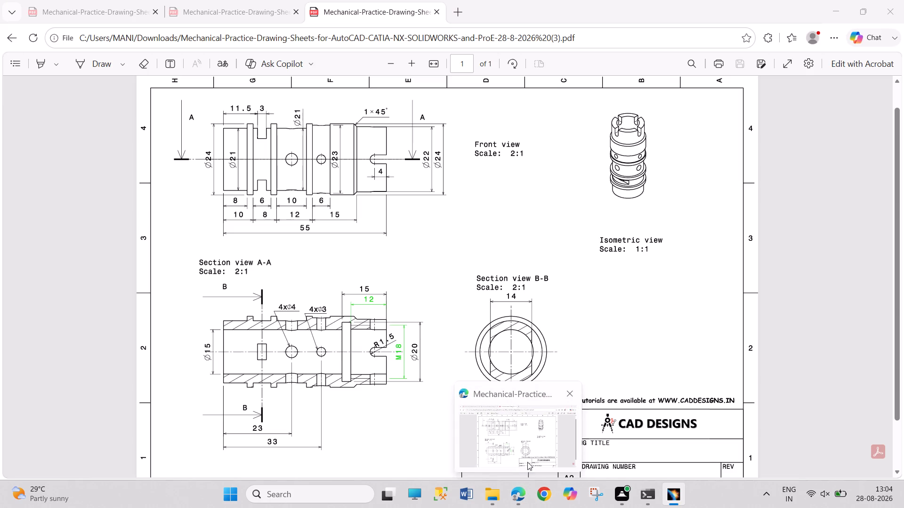
{"action": "double_click", "coordinate": [710, 234]}
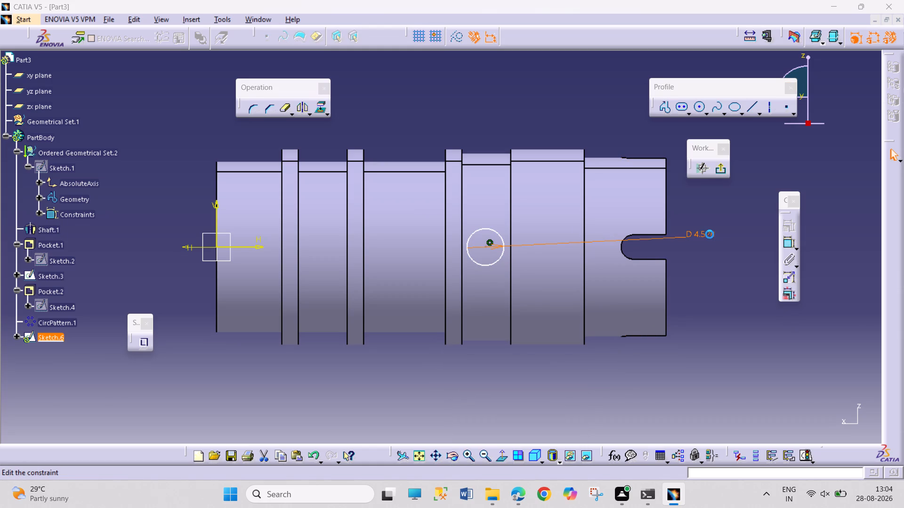
{"action": "key", "text": "3"}
{"action": "key", "text": "Return"}
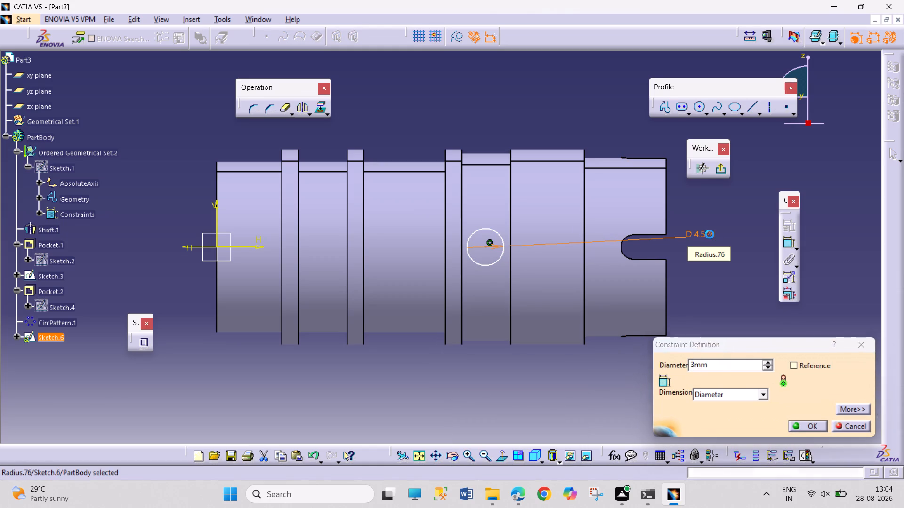
{"action": "left_click", "coordinate": [721, 290]}
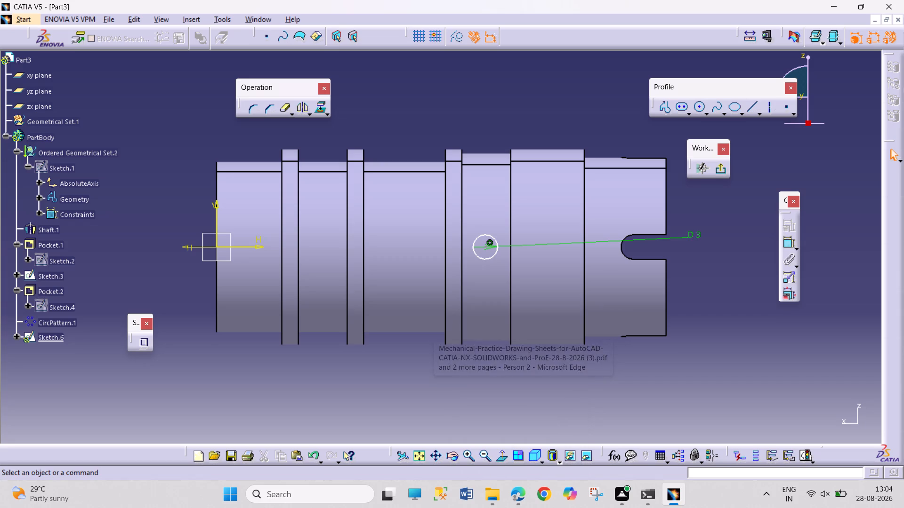
Dimension the circle's centre 3 mm from the adjacent edge of the wide band, and finish the sketch.
{"action": "left_click", "coordinate": [791, 245]}
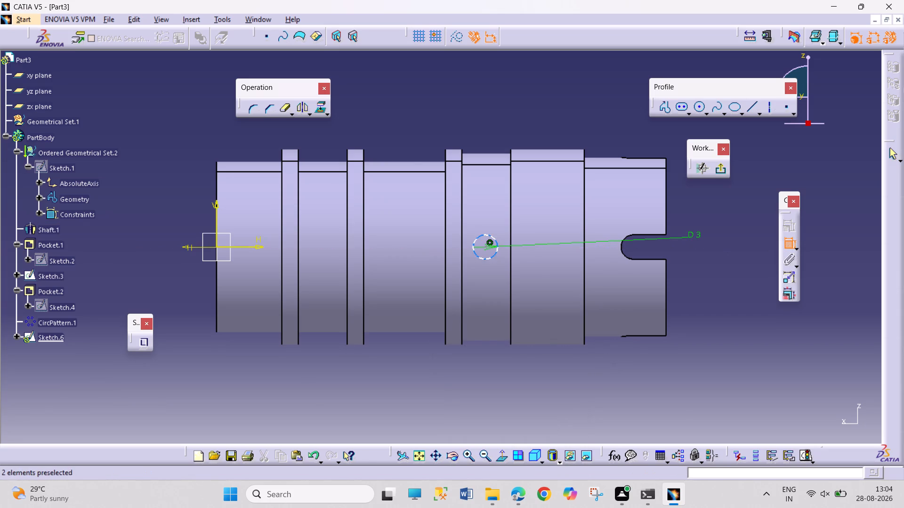
{"action": "left_click", "coordinate": [487, 246]}
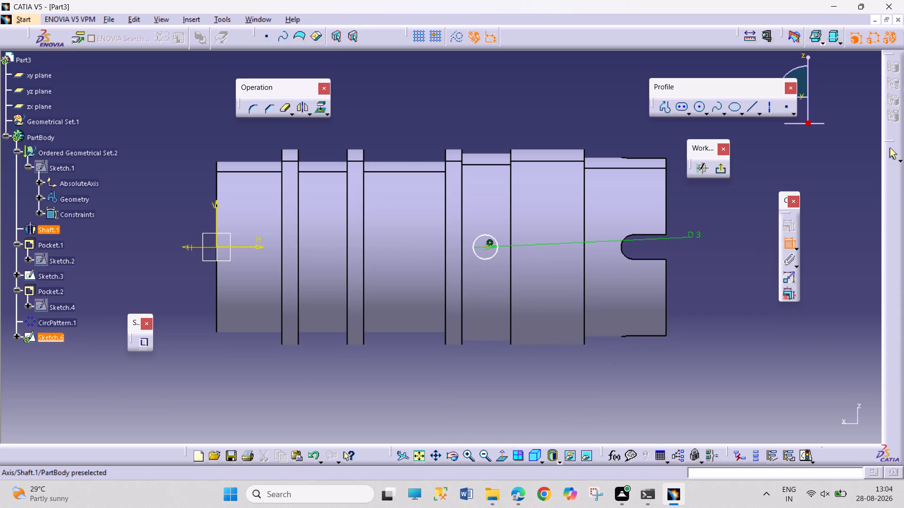
{"action": "left_click_drag", "start_coordinate": [511, 229], "coordinate": [509, 219]}
{"action": "left_click", "coordinate": [565, 104]}
{"action": "double_click", "coordinate": [566, 101]}
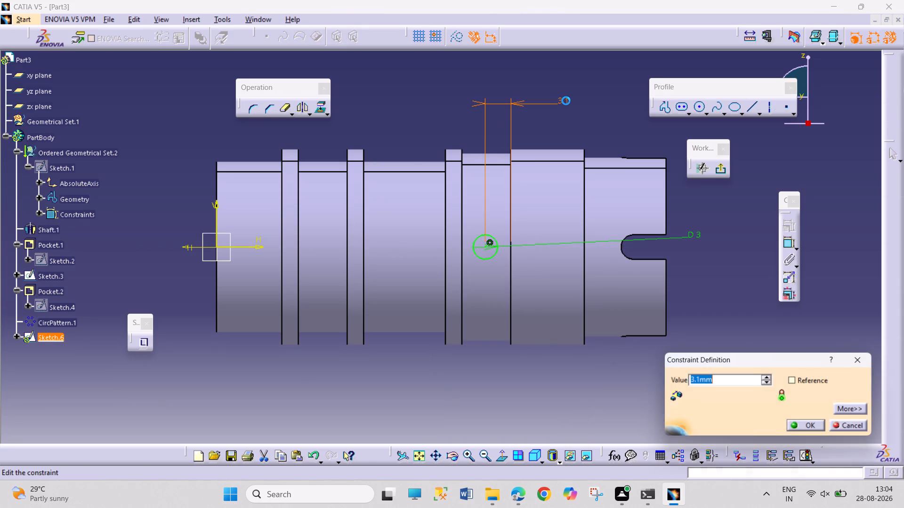
{"action": "key", "text": "3"}
{"action": "key", "text": "Return"}
{"action": "left_click", "coordinate": [614, 82]}
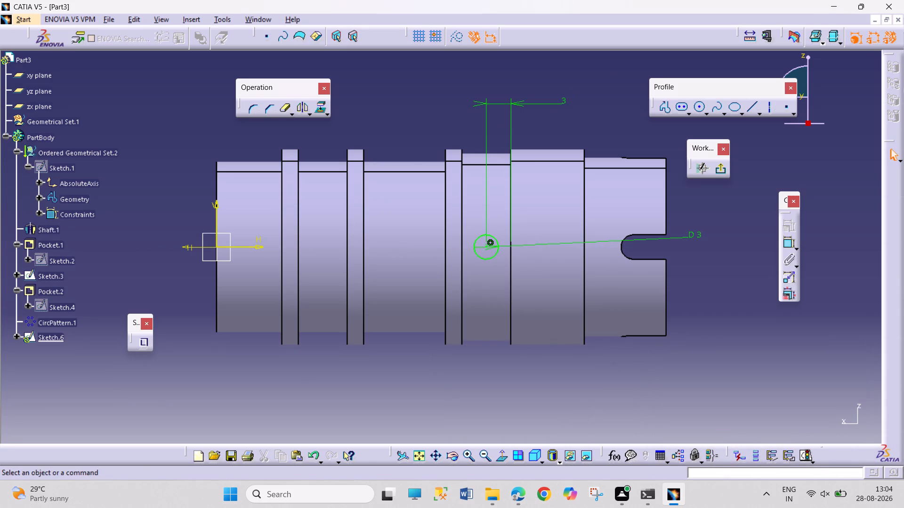
{"action": "left_click", "coordinate": [718, 173]}
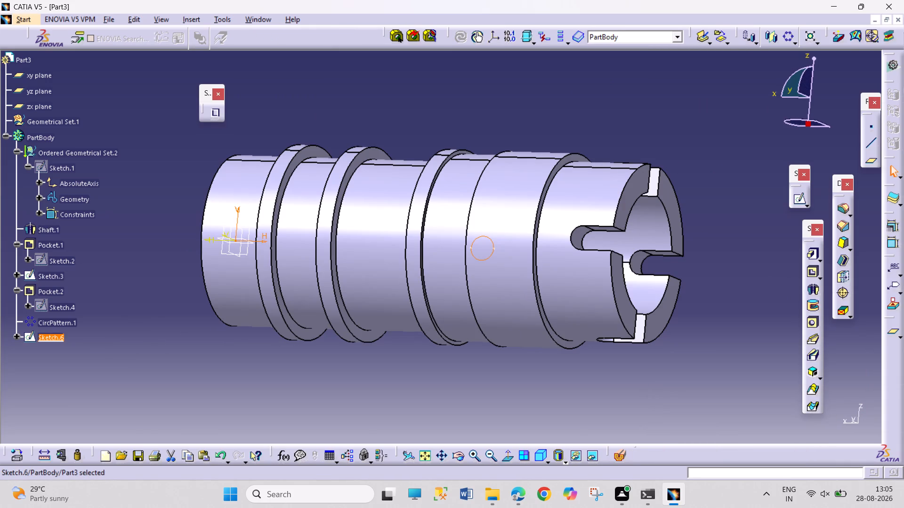
Cut a pocket from the 3 mm circle sketch with a depth of 5 mm.
{"action": "left_click", "coordinate": [810, 269]}
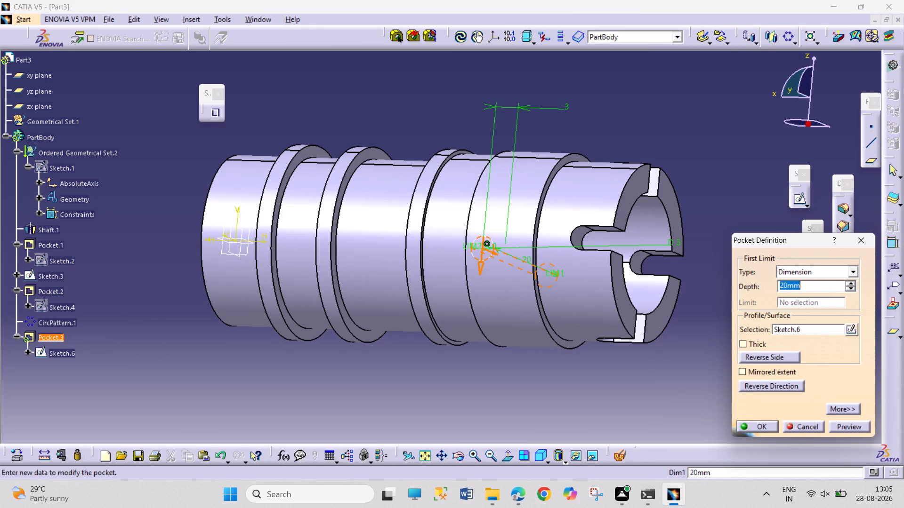
{"action": "left_click", "coordinate": [461, 460]}
{"action": "left_click_drag", "start_coordinate": [624, 400], "coordinate": [511, 353]}
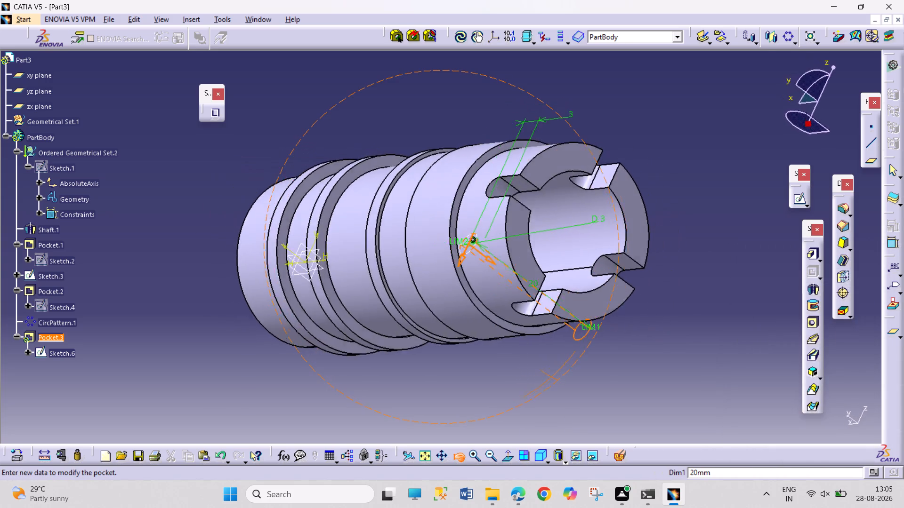
{"action": "left_click_drag", "start_coordinate": [511, 353], "coordinate": [435, 379]}
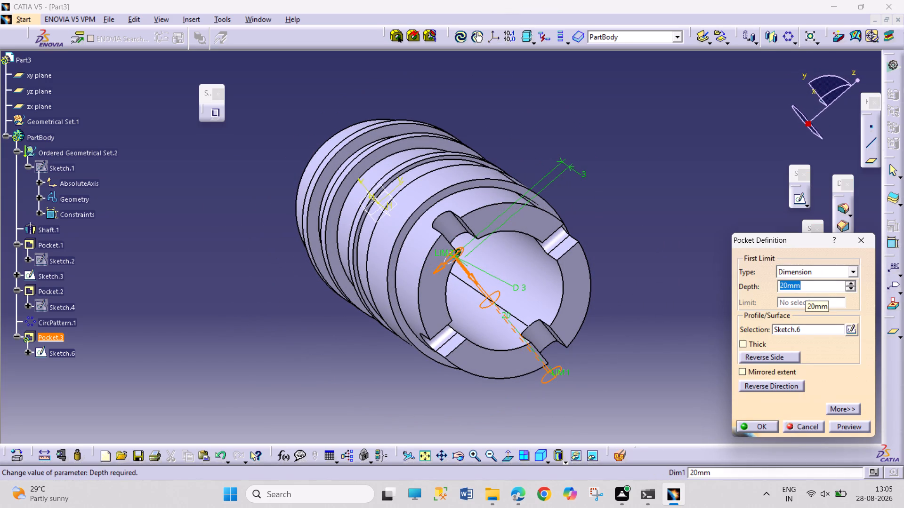
{"action": "key", "text": "5"}
{"action": "key", "text": "Return"}
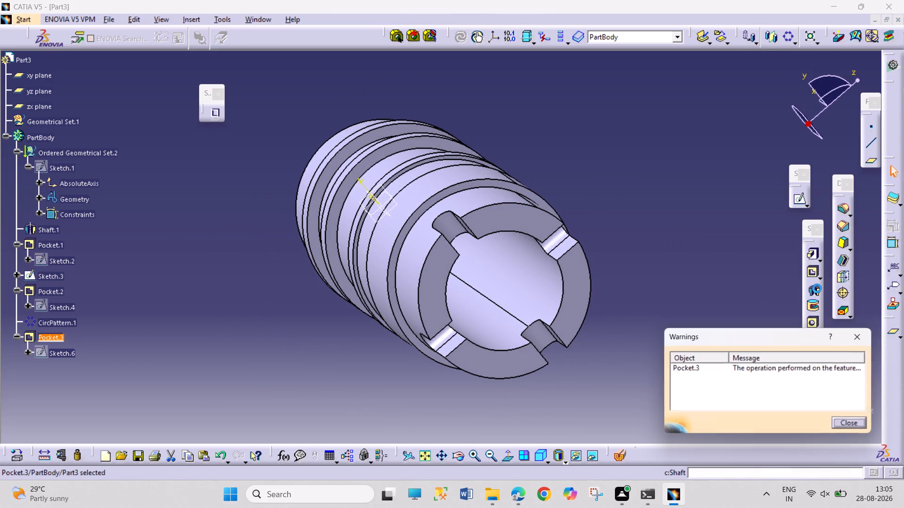
{"action": "left_click", "coordinate": [856, 340]}
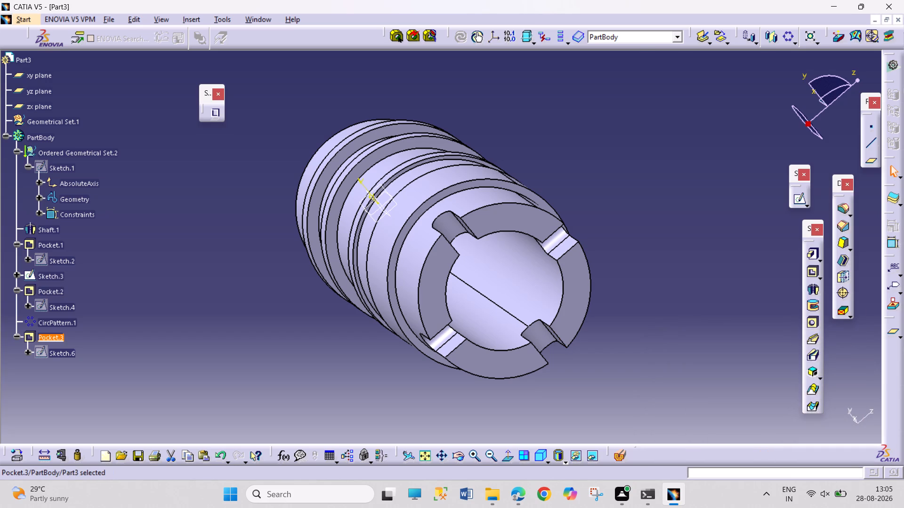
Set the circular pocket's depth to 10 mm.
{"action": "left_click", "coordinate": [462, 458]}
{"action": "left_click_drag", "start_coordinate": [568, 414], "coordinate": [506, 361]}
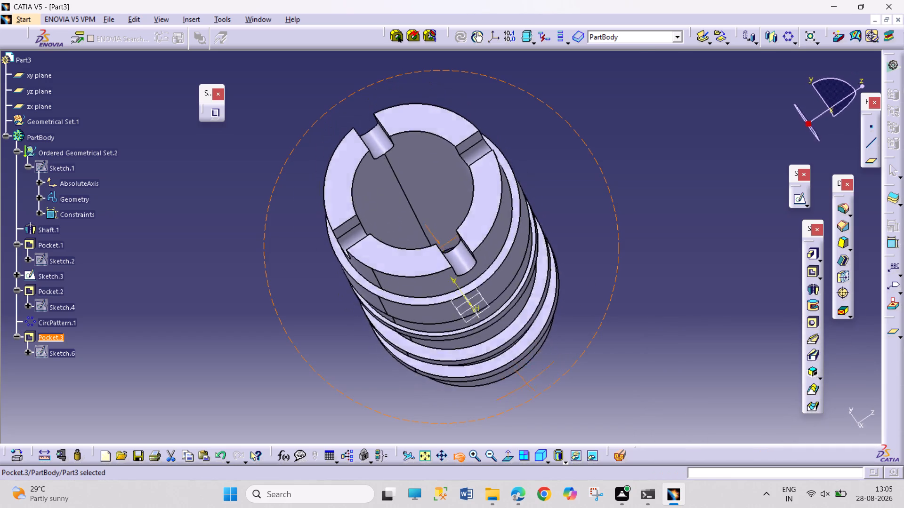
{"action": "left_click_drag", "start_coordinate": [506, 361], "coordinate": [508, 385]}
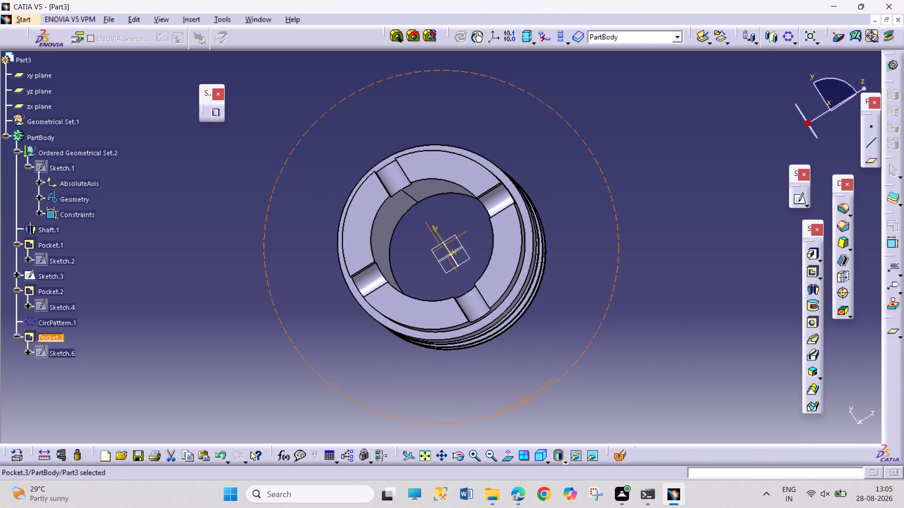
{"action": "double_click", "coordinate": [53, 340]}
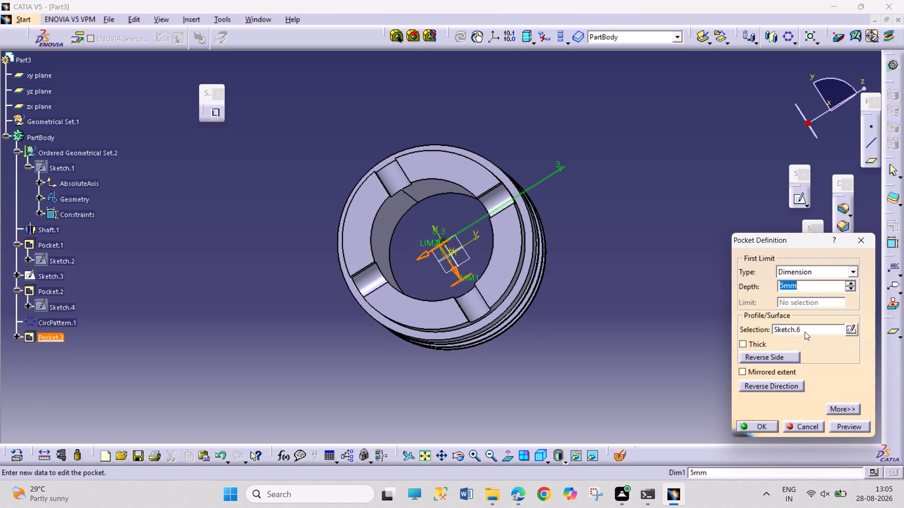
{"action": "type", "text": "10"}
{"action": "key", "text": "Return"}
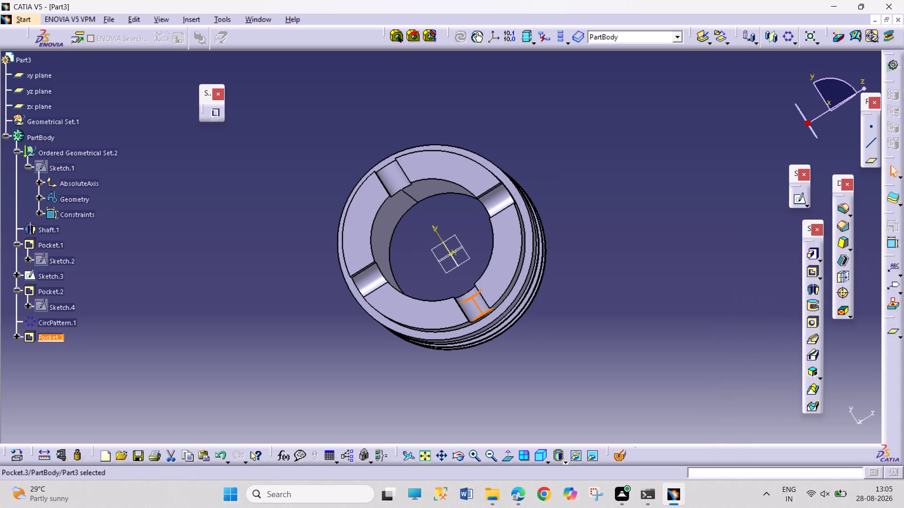
Set the circular pocket's depth to 20 mm.
{"action": "left_click", "coordinate": [459, 457]}
{"action": "left_click_drag", "start_coordinate": [505, 394], "coordinate": [475, 340]}
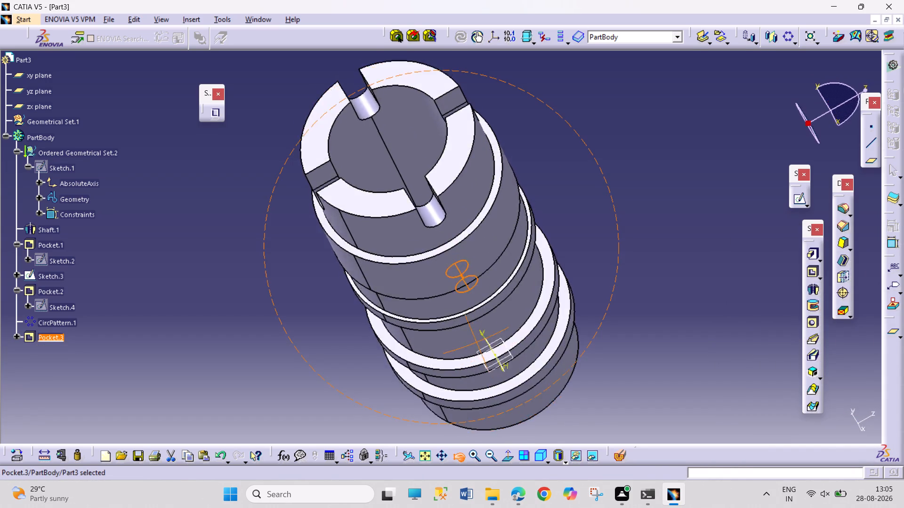
{"action": "left_click_drag", "start_coordinate": [475, 340], "coordinate": [444, 264]}
{"action": "double_click", "coordinate": [58, 338]}
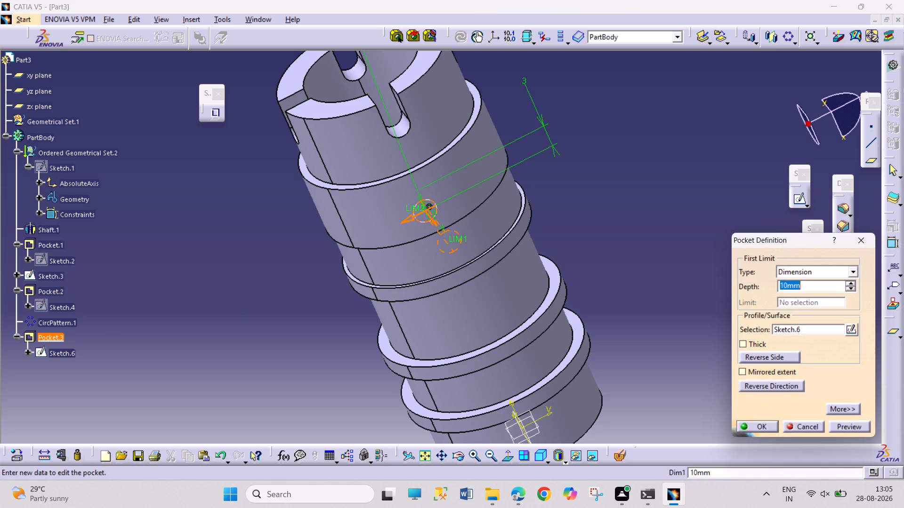
{"action": "type", "text": "20"}
{"action": "key", "text": "Return"}
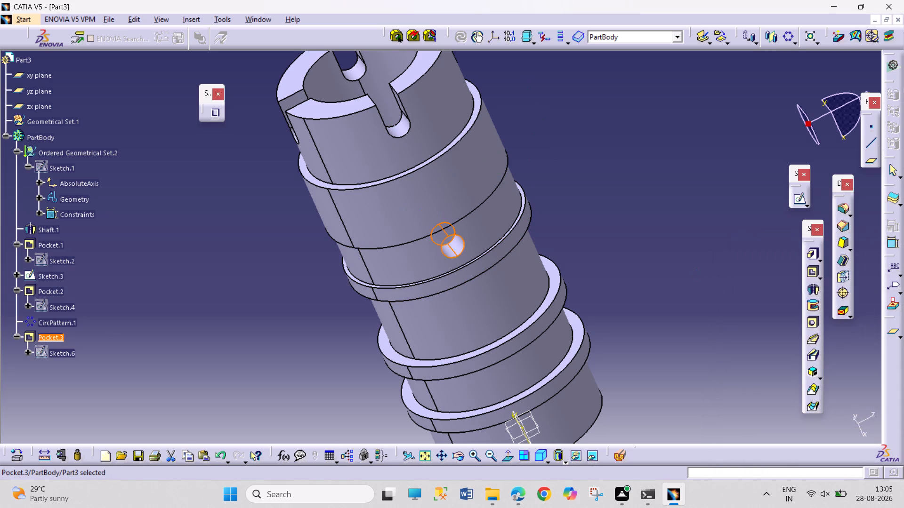
{"action": "left_click", "coordinate": [697, 275]}
Circular-pattern the 3 mm hole pocket with 4 instances at 90-degree angular spacing, using the cylindrical face around the hole as reference.
{"action": "left_click", "coordinate": [457, 457]}
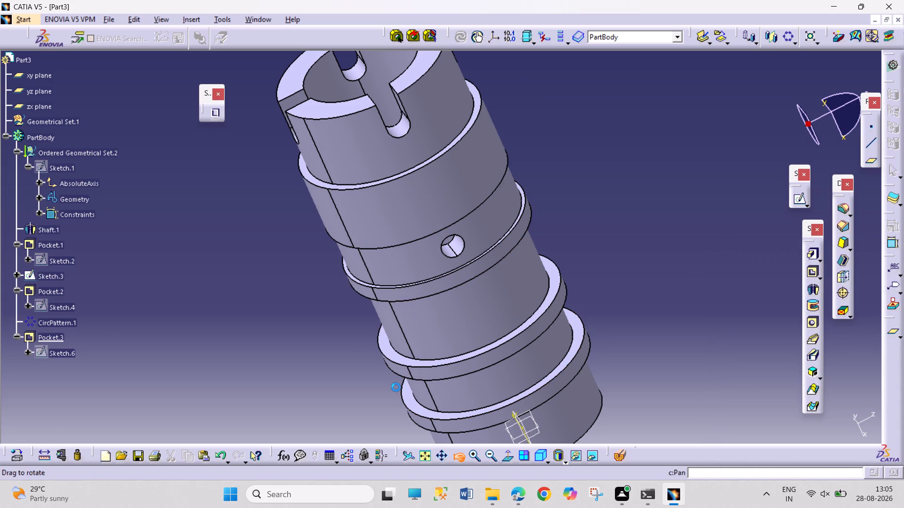
{"action": "left_click_drag", "start_coordinate": [307, 251], "coordinate": [328, 356]}
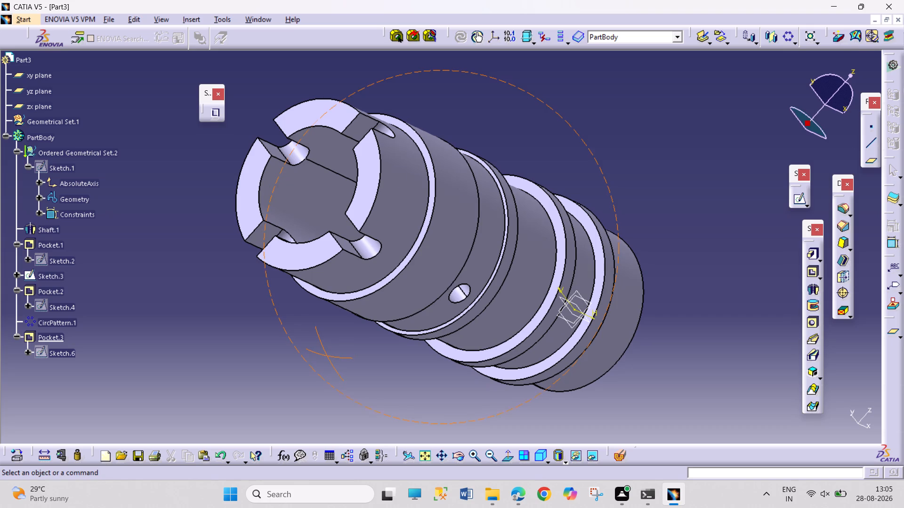
{"action": "left_click", "coordinate": [783, 38]}
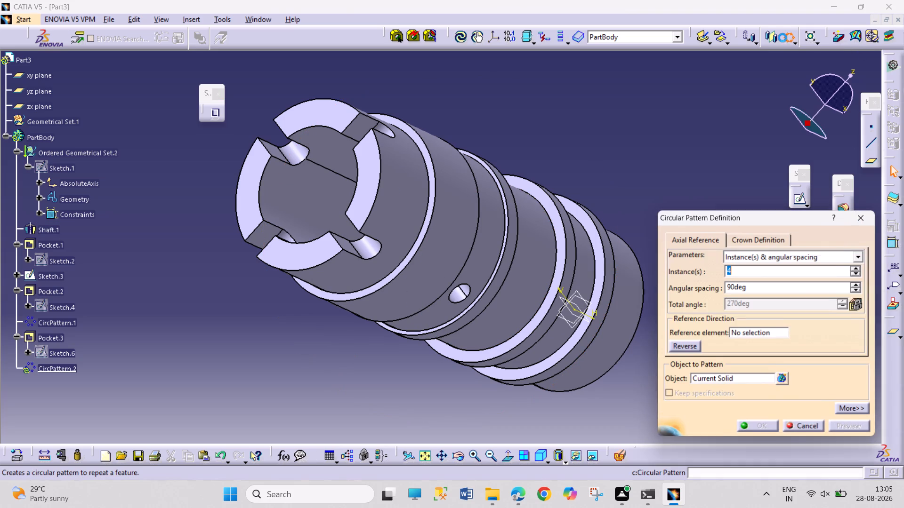
{"action": "left_click", "coordinate": [744, 375]}
{"action": "left_click", "coordinate": [44, 336]}
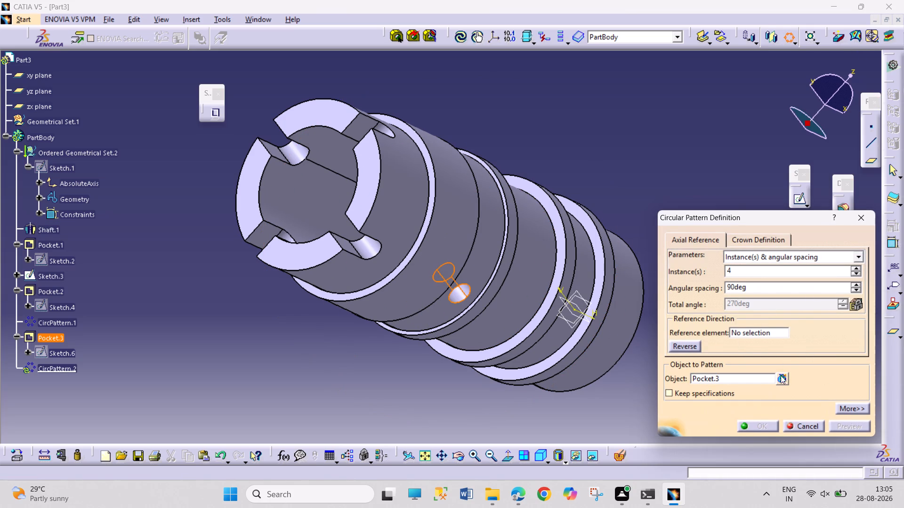
{"action": "left_click", "coordinate": [751, 334]}
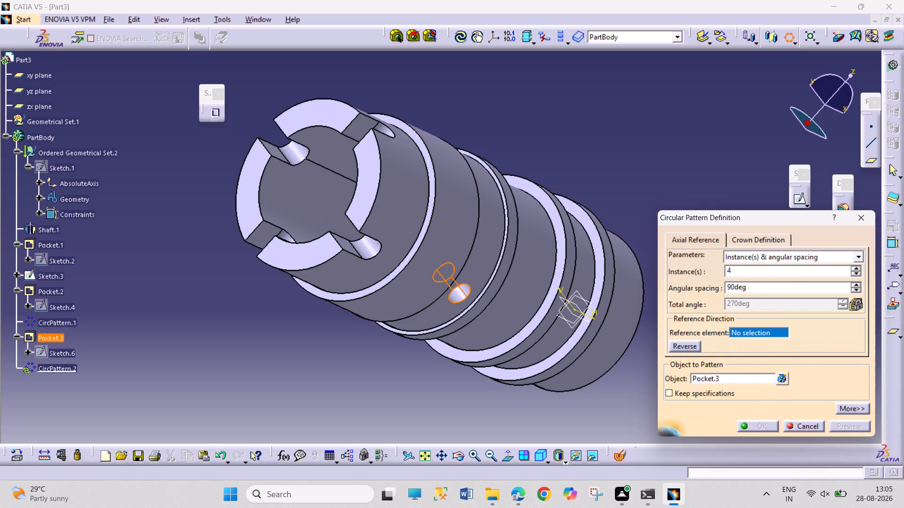
{"action": "left_click", "coordinate": [483, 233]}
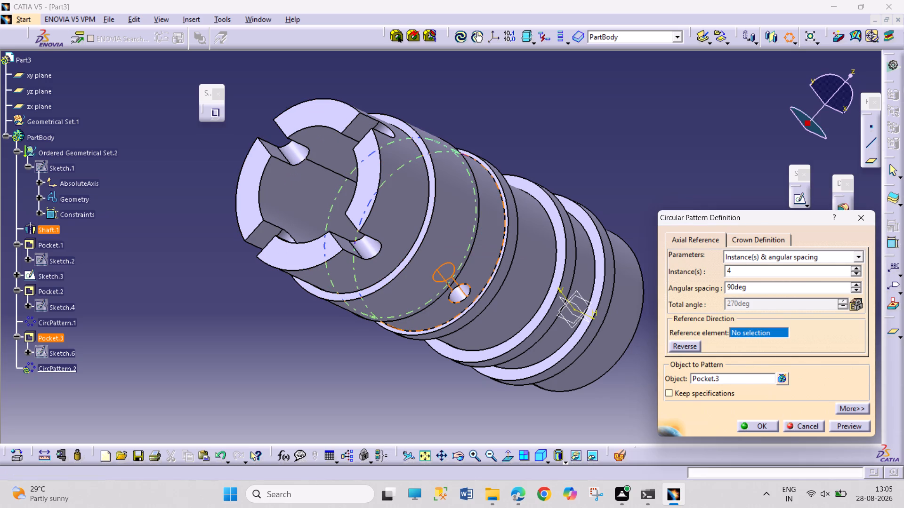
{"action": "left_click", "coordinate": [751, 429]}
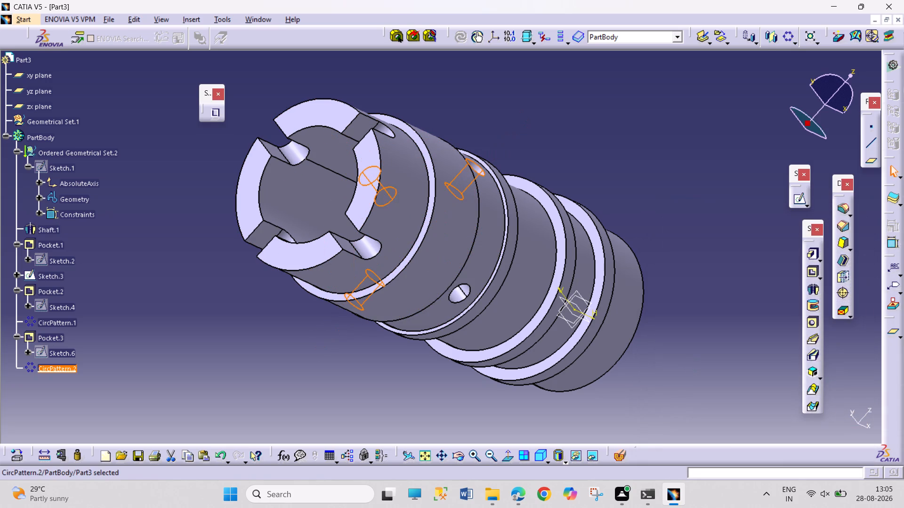
Open the 3 mm hole's sketch to check its circle, dimensions and orientation on the valve body, and leave it unchanged.
{"action": "left_click", "coordinate": [693, 360]}
{"action": "left_click", "coordinate": [460, 459]}
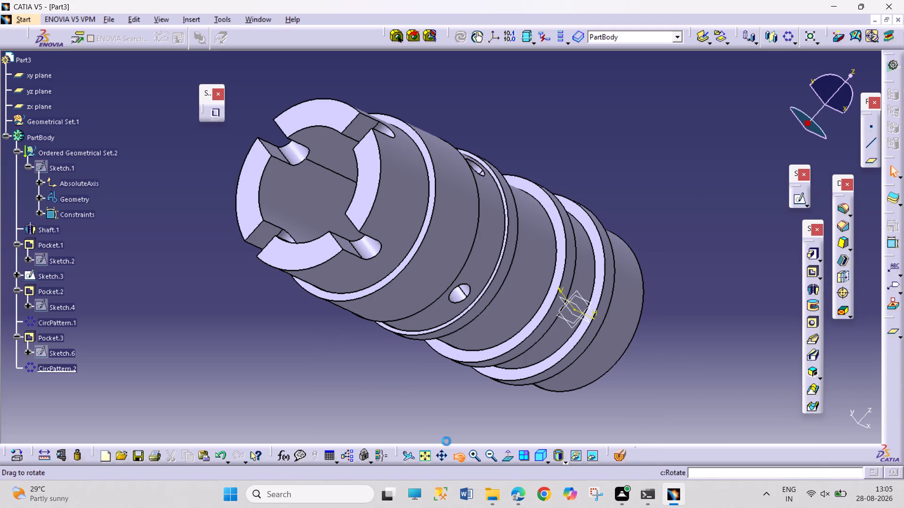
{"action": "left_click_drag", "start_coordinate": [244, 284], "coordinate": [635, 398]}
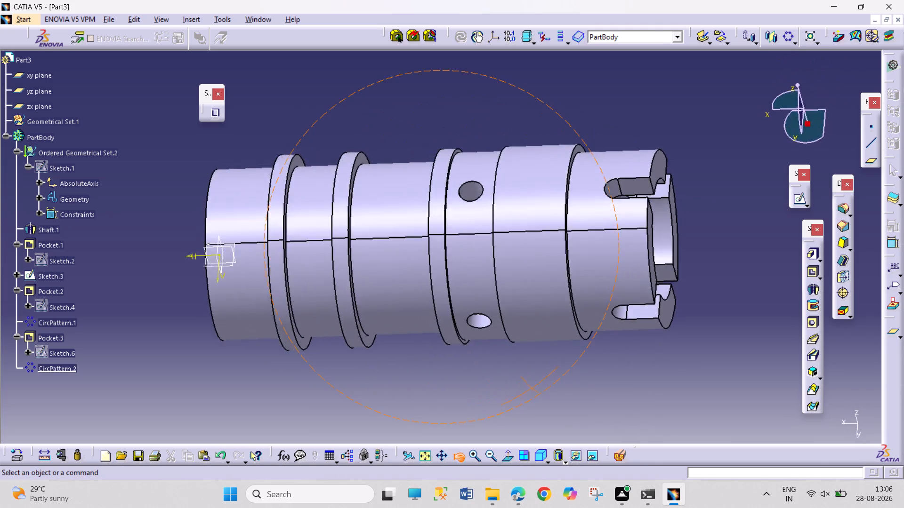
{"action": "left_click_drag", "start_coordinate": [635, 398], "coordinate": [674, 420]}
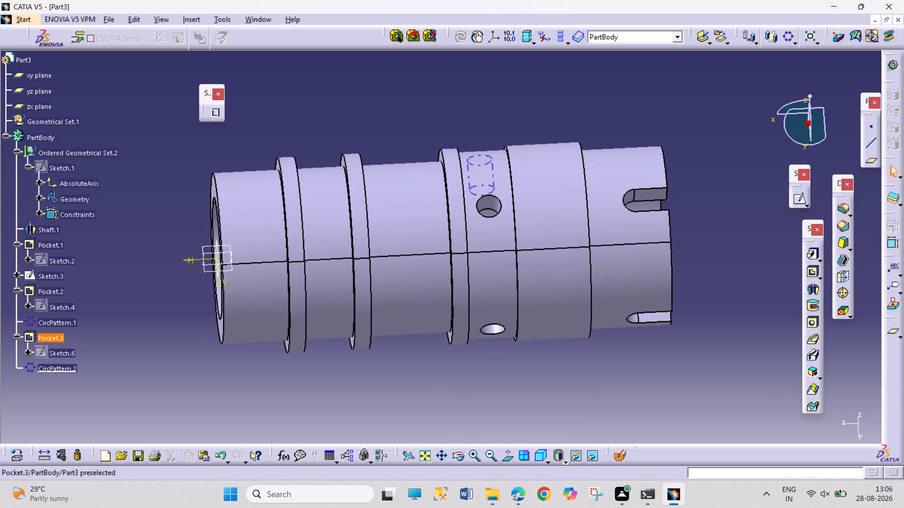
{"action": "double_click", "coordinate": [55, 356]}
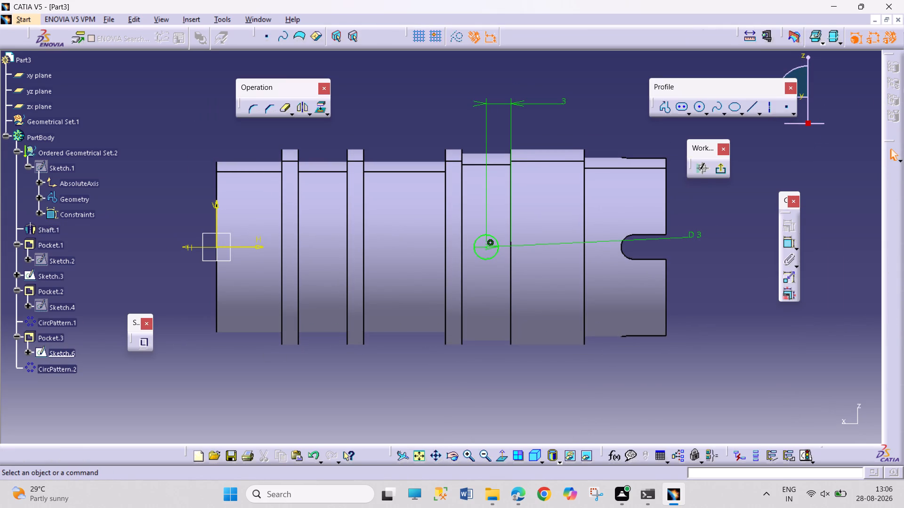
{"action": "left_click", "coordinate": [723, 177]}
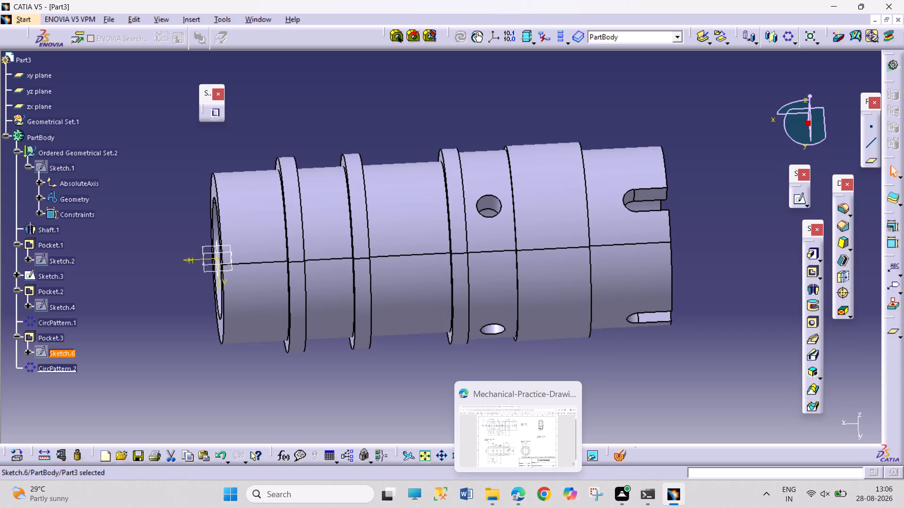
Sketch a 4 mm diameter circle on the xy plane, centred on the horizontal axis beside the middle narrow collar.
{"action": "left_click", "coordinate": [210, 272]}
{"action": "left_click", "coordinate": [794, 200]}
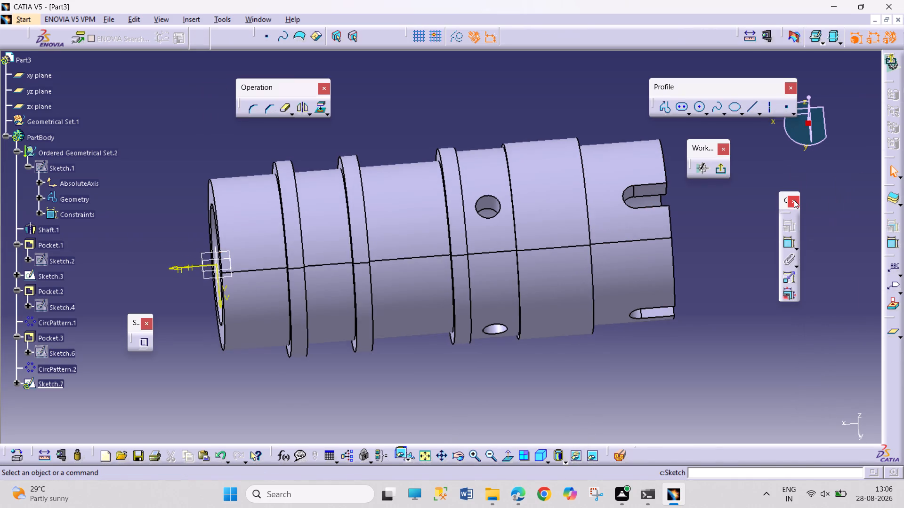
{"action": "left_click", "coordinate": [701, 106]}
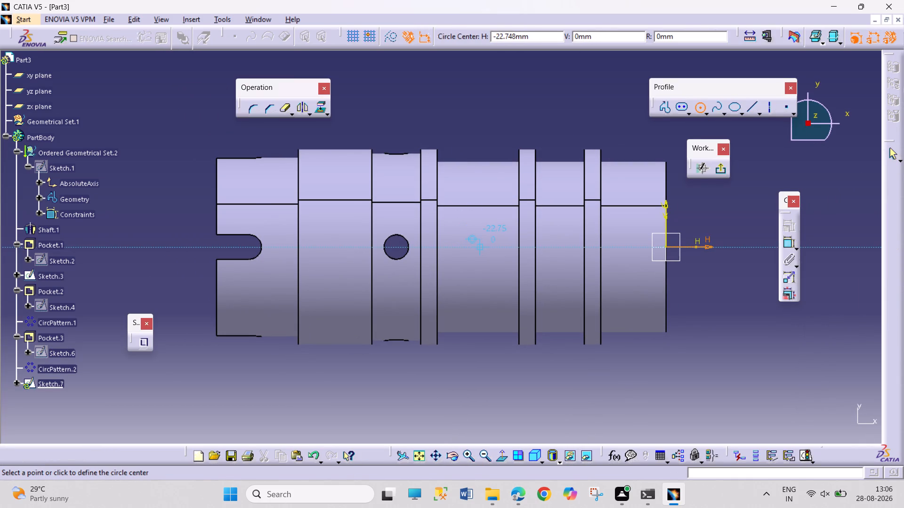
{"action": "left_click", "coordinate": [476, 245]}
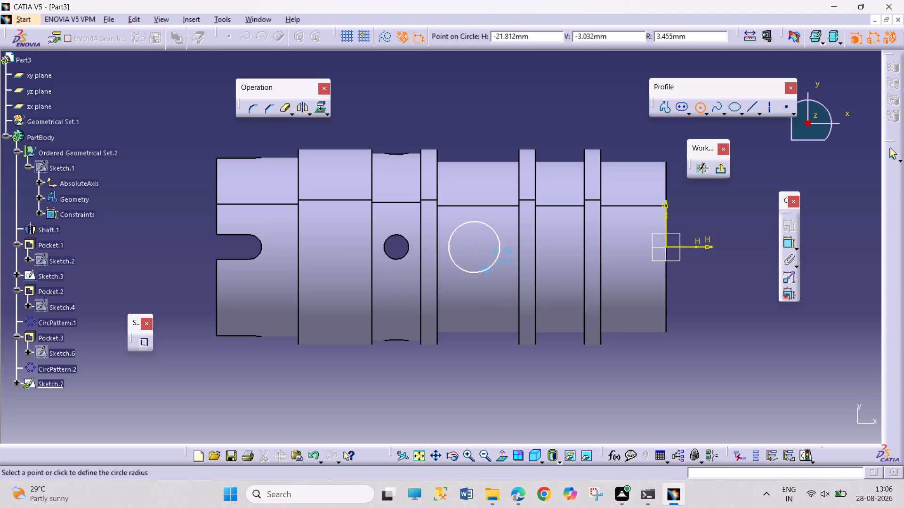
{"action": "left_click", "coordinate": [488, 272]}
{"action": "left_click_drag", "start_coordinate": [790, 243], "coordinate": [785, 242]}
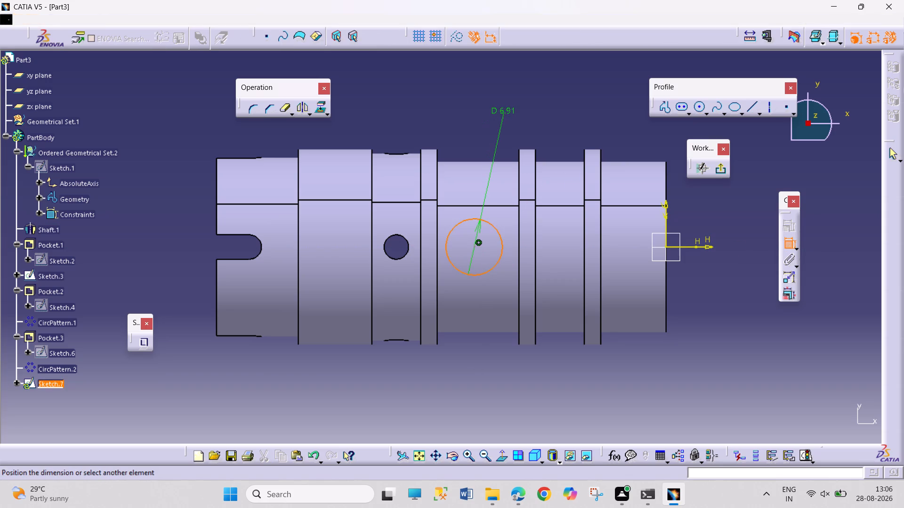
{"action": "left_click", "coordinate": [507, 112]}
{"action": "double_click", "coordinate": [507, 112]}
{"action": "double_click", "coordinate": [507, 112]}
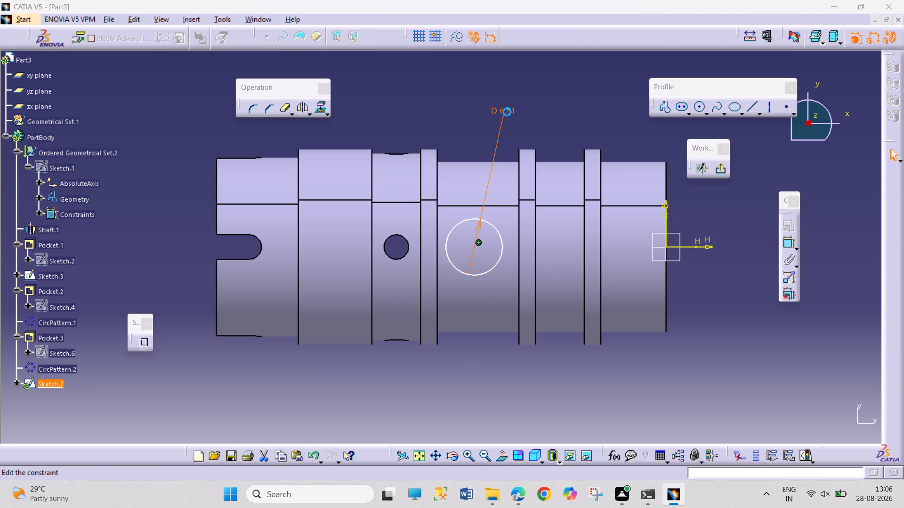
{"action": "key", "text": "4"}
{"action": "key", "text": "Return"}
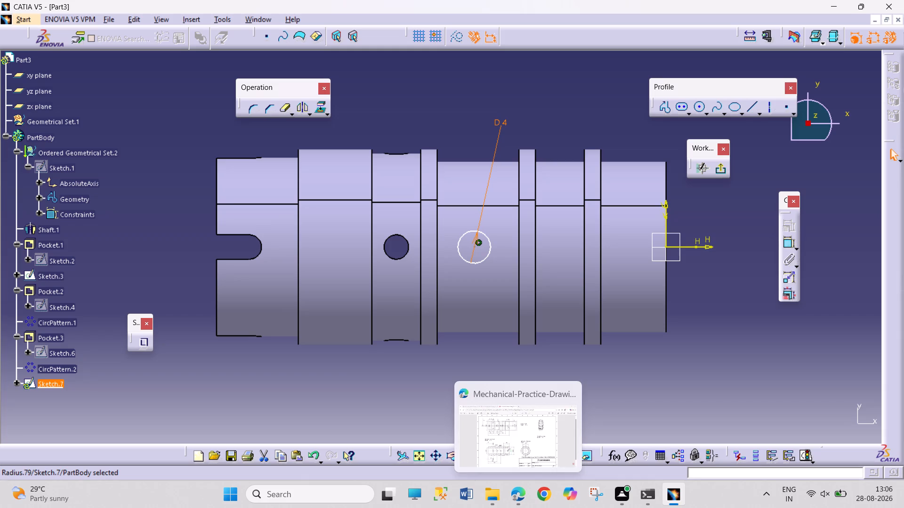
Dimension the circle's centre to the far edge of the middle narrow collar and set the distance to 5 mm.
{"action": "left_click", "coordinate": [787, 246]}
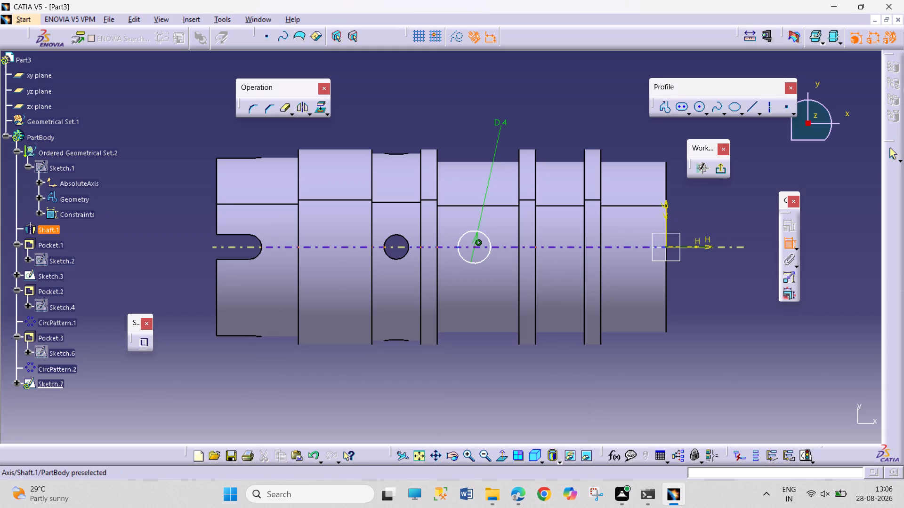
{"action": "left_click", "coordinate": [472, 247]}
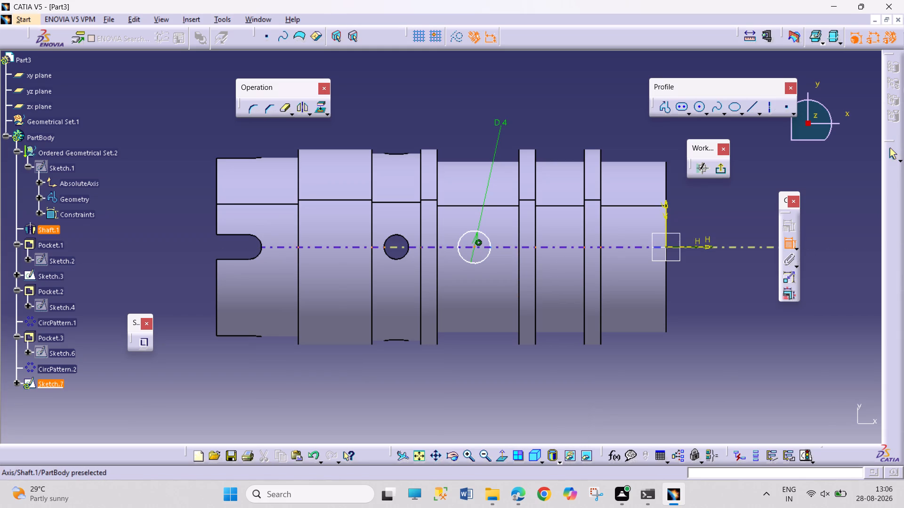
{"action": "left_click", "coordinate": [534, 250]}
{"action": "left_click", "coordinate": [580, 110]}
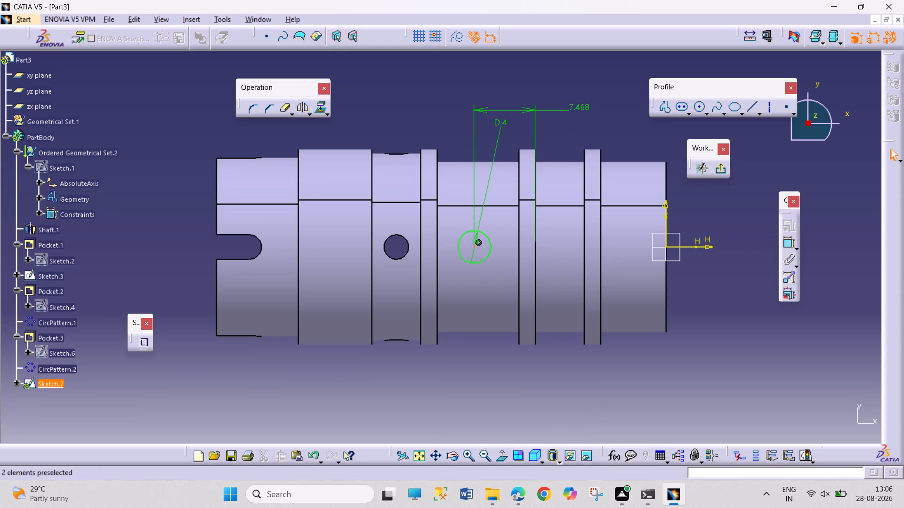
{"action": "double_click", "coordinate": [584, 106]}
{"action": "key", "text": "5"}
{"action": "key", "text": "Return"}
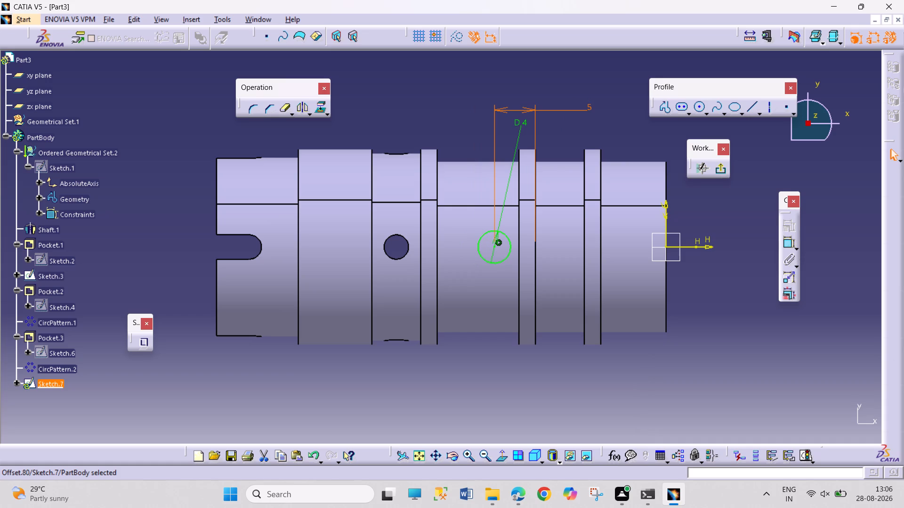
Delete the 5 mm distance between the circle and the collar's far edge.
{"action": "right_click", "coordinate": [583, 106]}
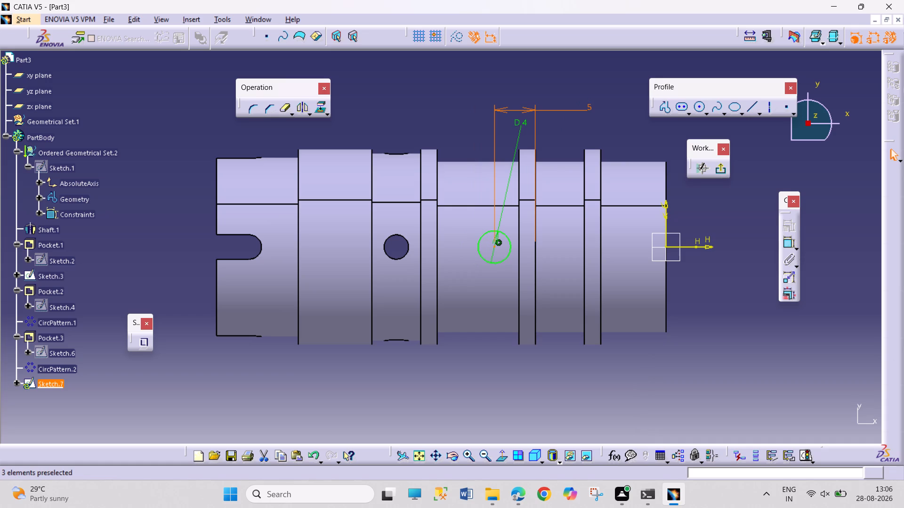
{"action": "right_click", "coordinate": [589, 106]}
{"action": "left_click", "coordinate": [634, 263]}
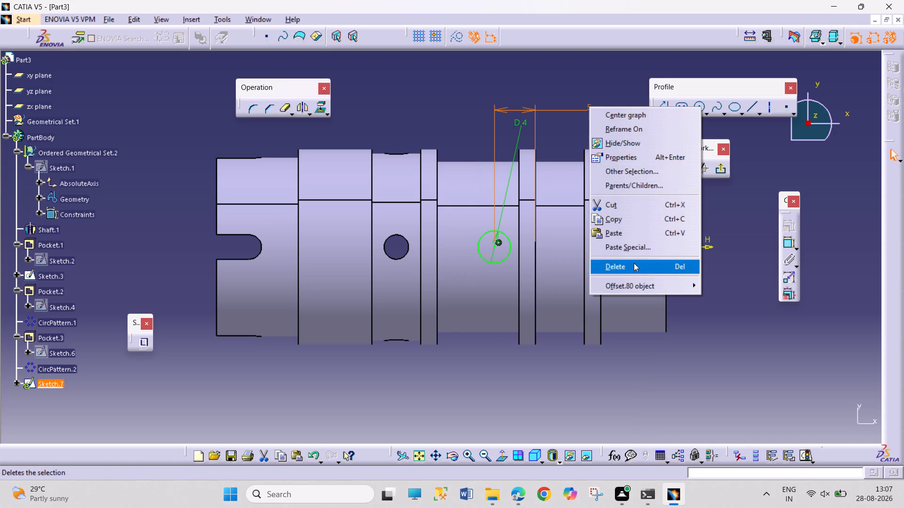
Dimension the circle's centre to the near edge of the middle narrow collar, set it to 5 mm, and exit the sketch.
{"action": "left_click", "coordinate": [787, 246]}
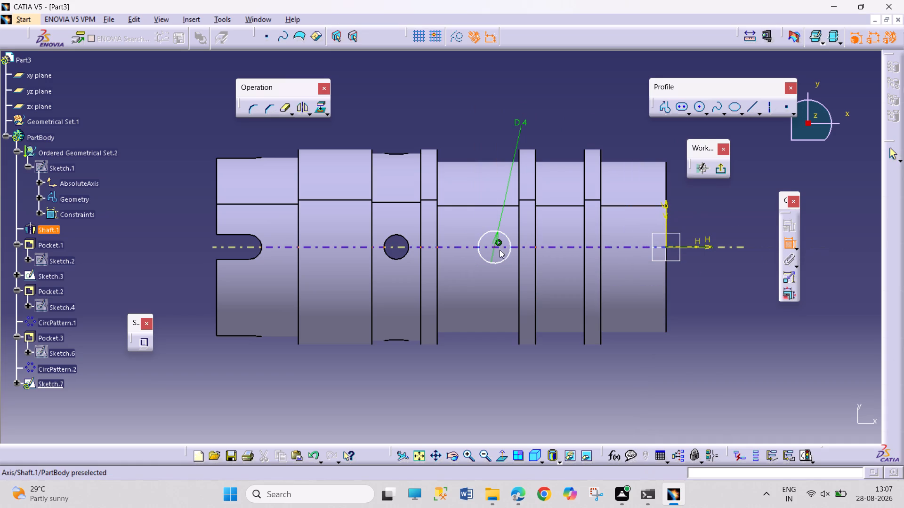
{"action": "left_click", "coordinate": [495, 246]}
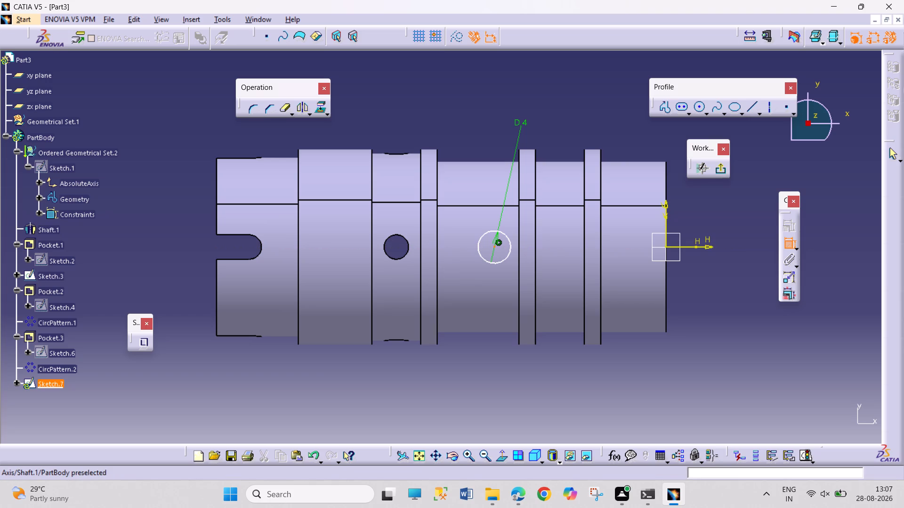
{"action": "left_click", "coordinate": [519, 259]}
{"action": "left_click", "coordinate": [565, 77]}
{"action": "double_click", "coordinate": [566, 74]}
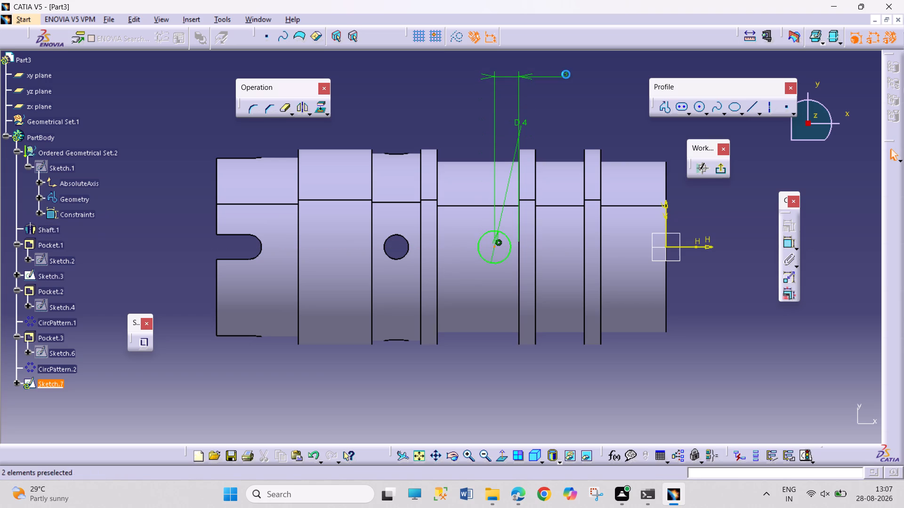
{"action": "key", "text": "5"}
{"action": "key", "text": "Return"}
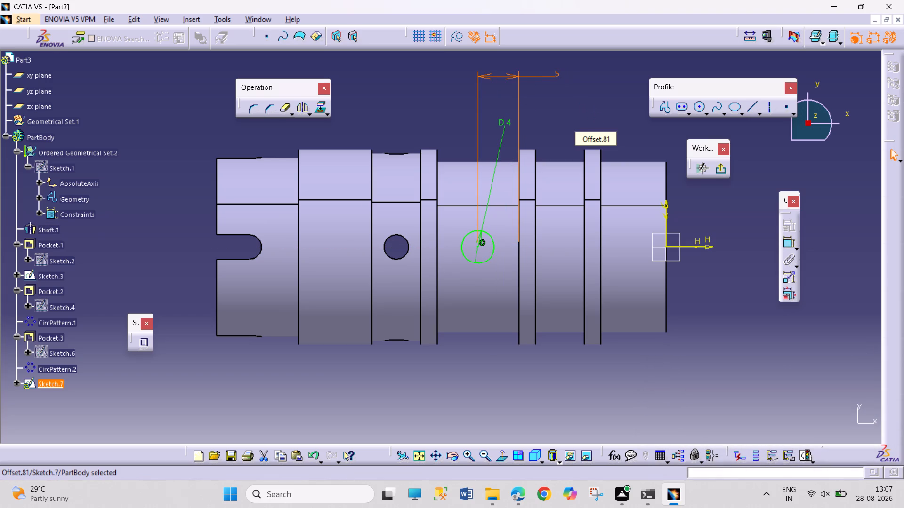
{"action": "left_click", "coordinate": [719, 168]}
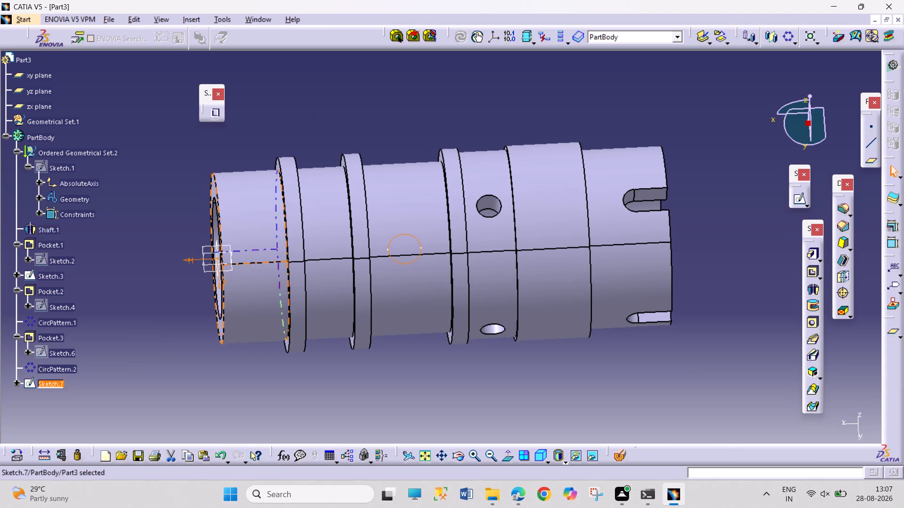
Reopen the 4 mm circle sketch and delete the 5 mm distance to the collar's near edge.
{"action": "double_click", "coordinate": [412, 260]}
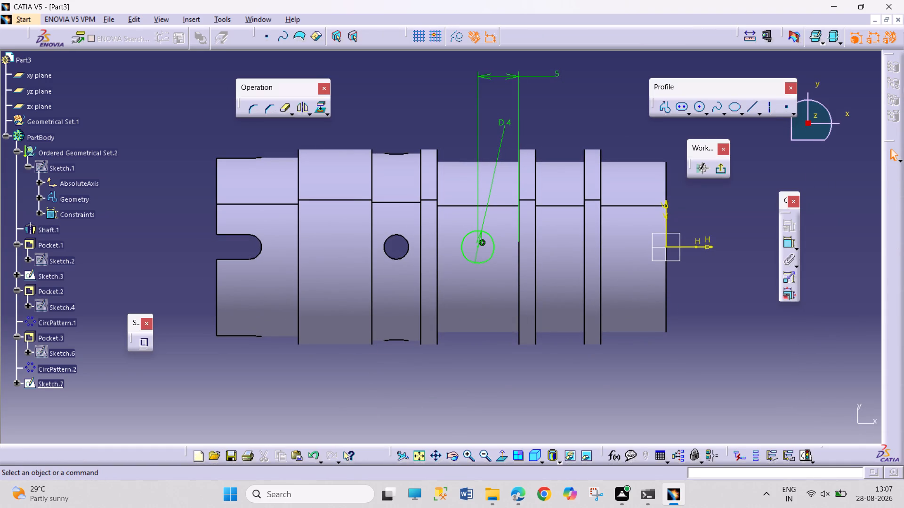
{"action": "right_click", "coordinate": [558, 74]}
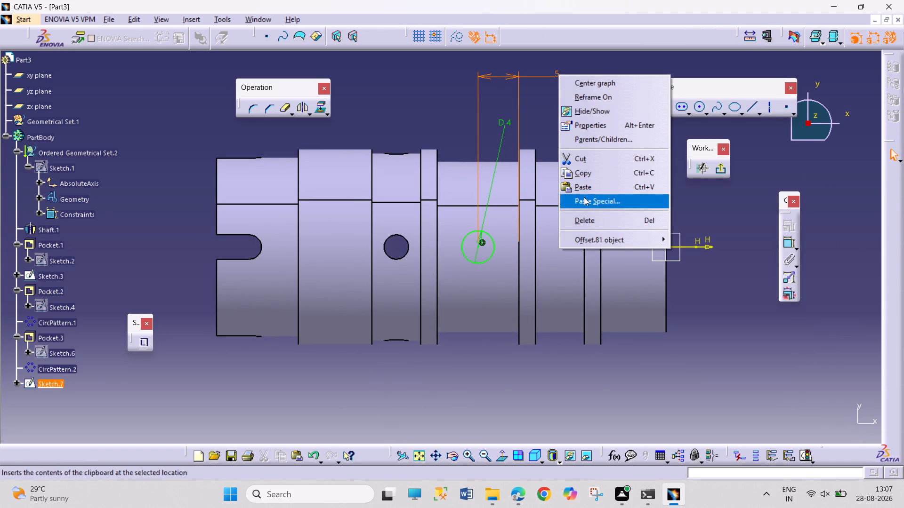
{"action": "left_click", "coordinate": [574, 219]}
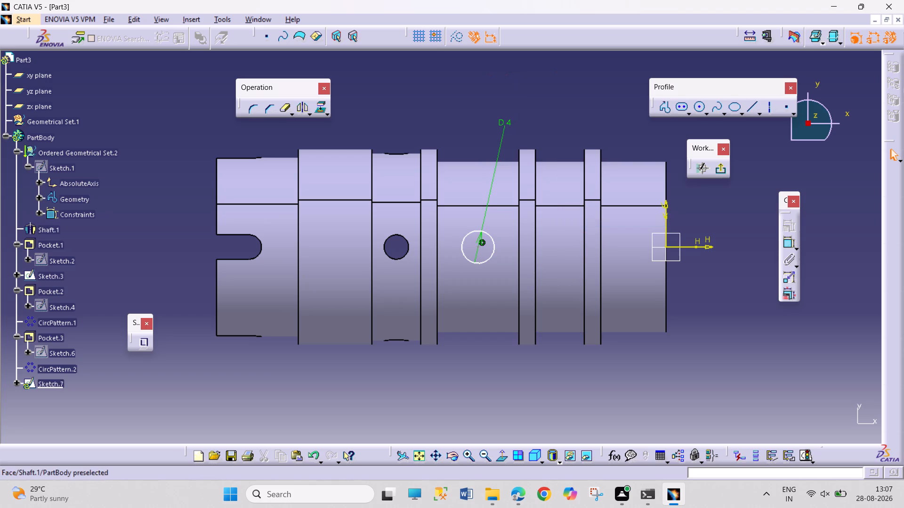
Dimension the circle centre's distance from the far edge of the middle narrow collar and exit the sketch.
{"action": "left_click", "coordinate": [783, 241]}
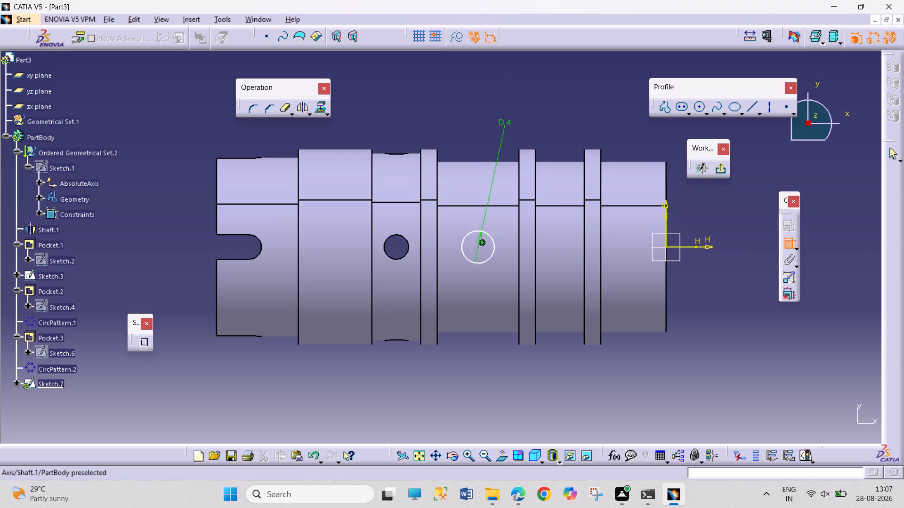
{"action": "left_click", "coordinate": [478, 249]}
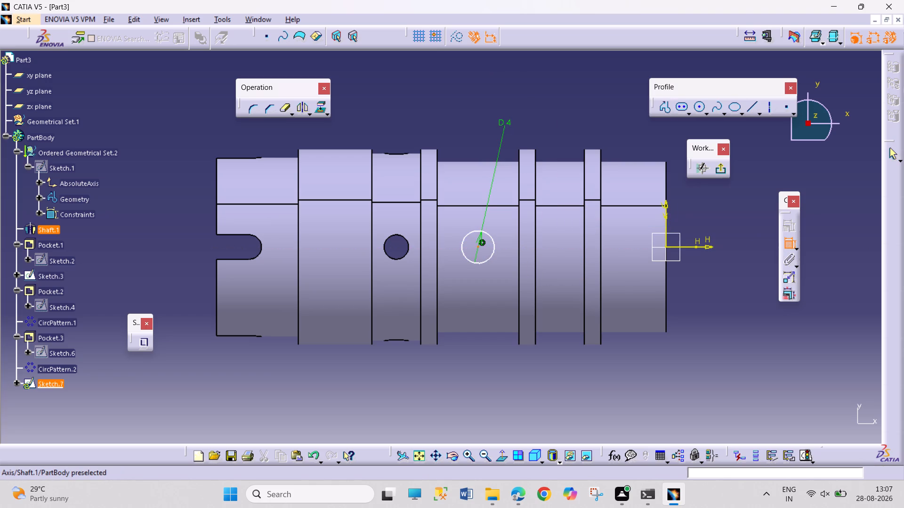
{"action": "left_click_drag", "start_coordinate": [536, 257], "coordinate": [533, 253]}
{"action": "left_click_drag", "start_coordinate": [584, 94], "coordinate": [590, 105]}
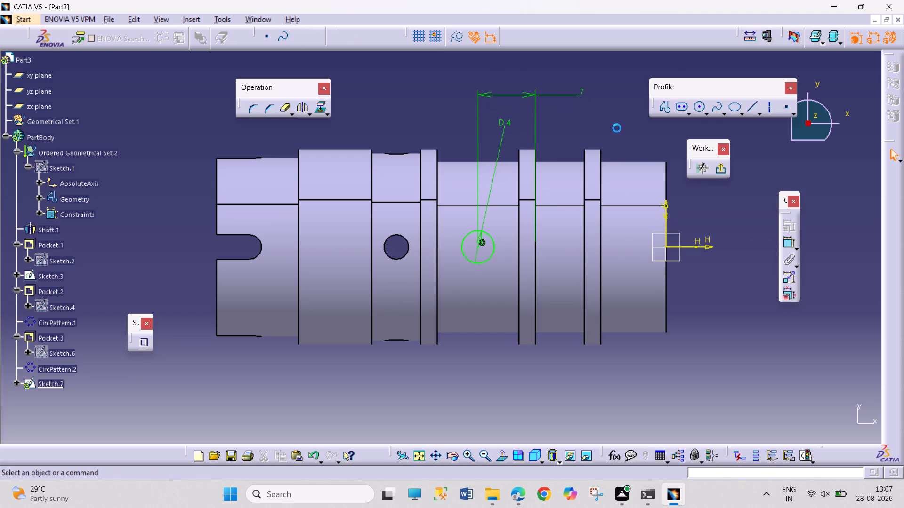
{"action": "left_click", "coordinate": [718, 173]}
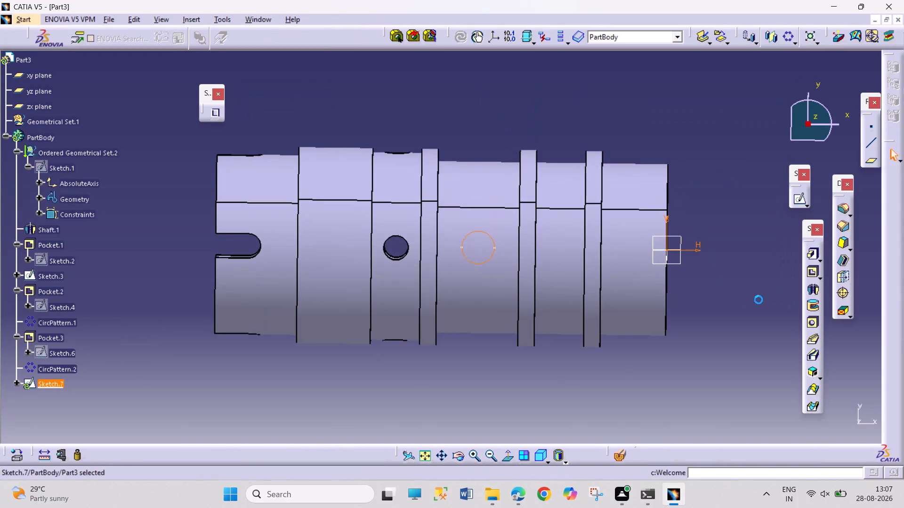
Cut a pocket from the 4 mm circle sketch with a depth of 20 mm.
{"action": "left_click", "coordinate": [813, 273]}
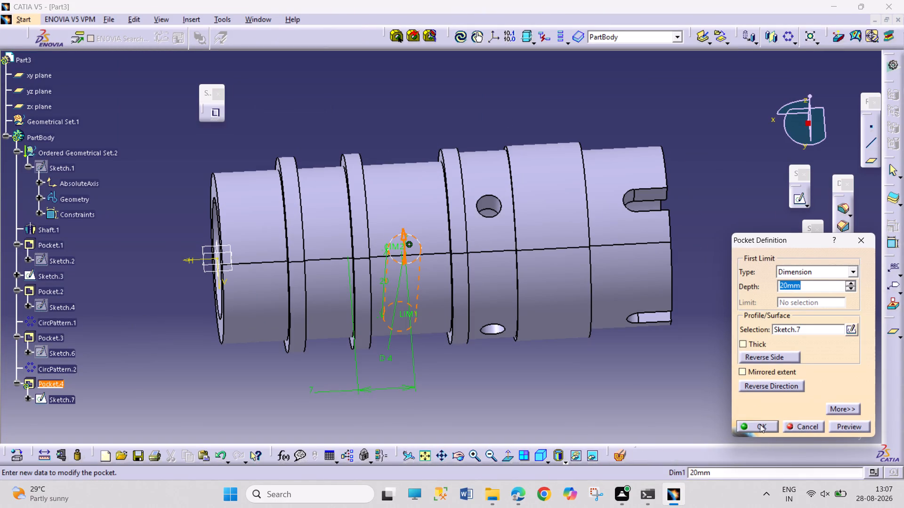
{"action": "left_click", "coordinate": [760, 424]}
{"action": "left_click", "coordinate": [673, 406]}
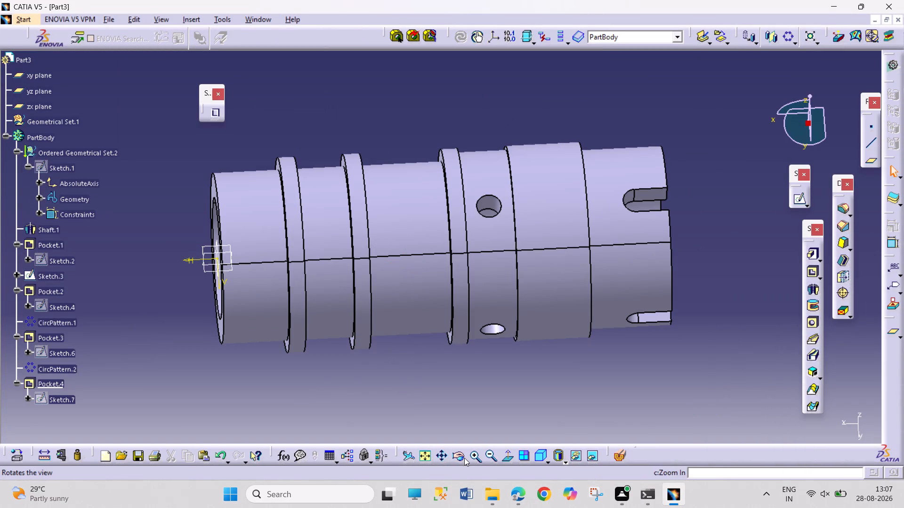
Circularly pattern the 4 mm cross-hole pocket around the shaft axis with 4 instances at 90° spacing.
{"action": "left_click", "coordinate": [464, 457]}
{"action": "left_click_drag", "start_coordinate": [468, 429], "coordinate": [450, 113]}
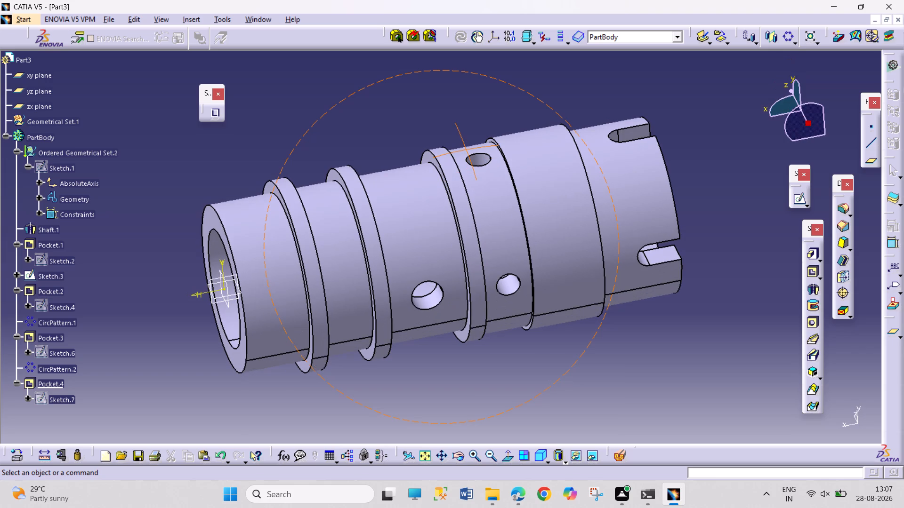
{"action": "left_click", "coordinate": [49, 384]}
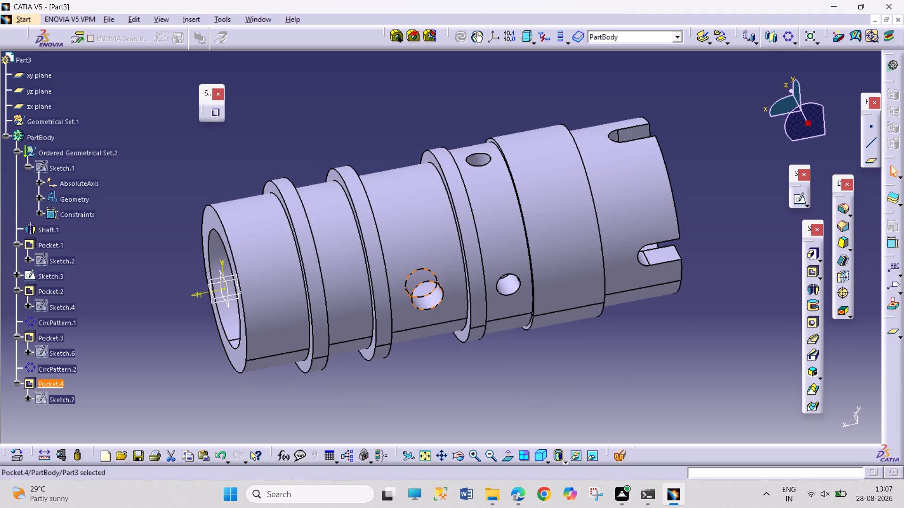
{"action": "left_click", "coordinate": [787, 36]}
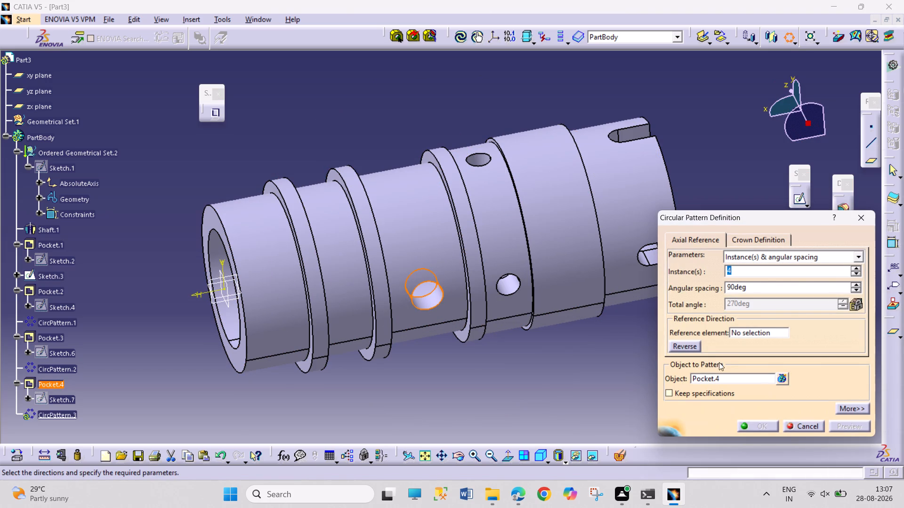
{"action": "left_click", "coordinate": [743, 328]}
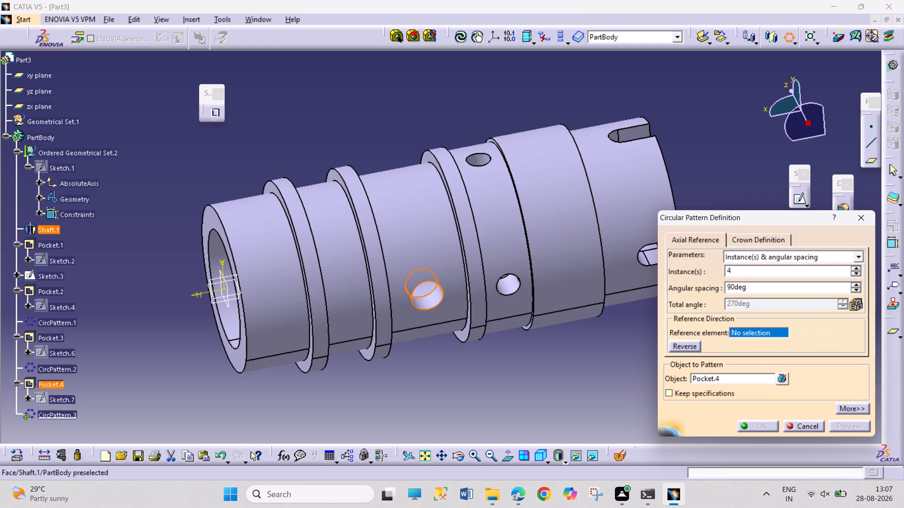
{"action": "left_click", "coordinate": [477, 301]}
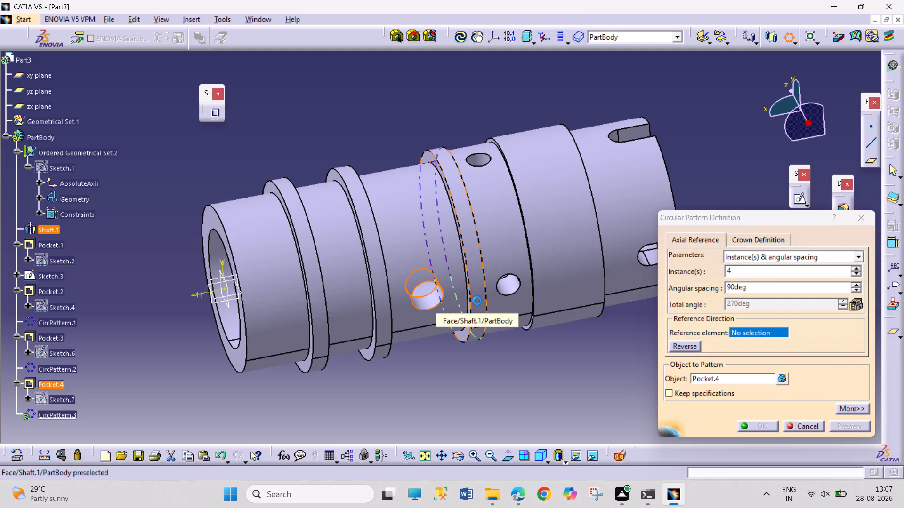
{"action": "left_click", "coordinate": [748, 425]}
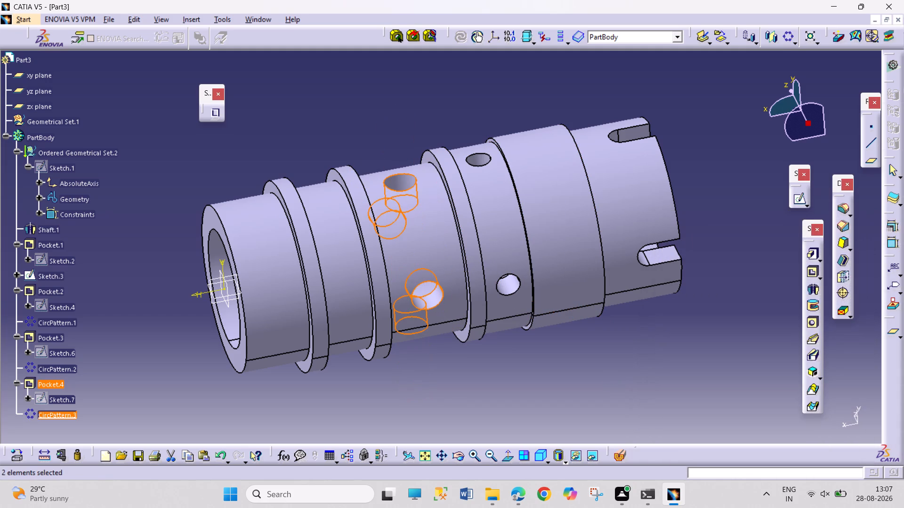
{"action": "left_click", "coordinate": [608, 377]}
Chamfer the widest collar's outer edge facing the slotted end with 1 mm length and 45° angle.
{"action": "left_click", "coordinate": [460, 450]}
{"action": "left_click_drag", "start_coordinate": [638, 360], "coordinate": [631, 357]}
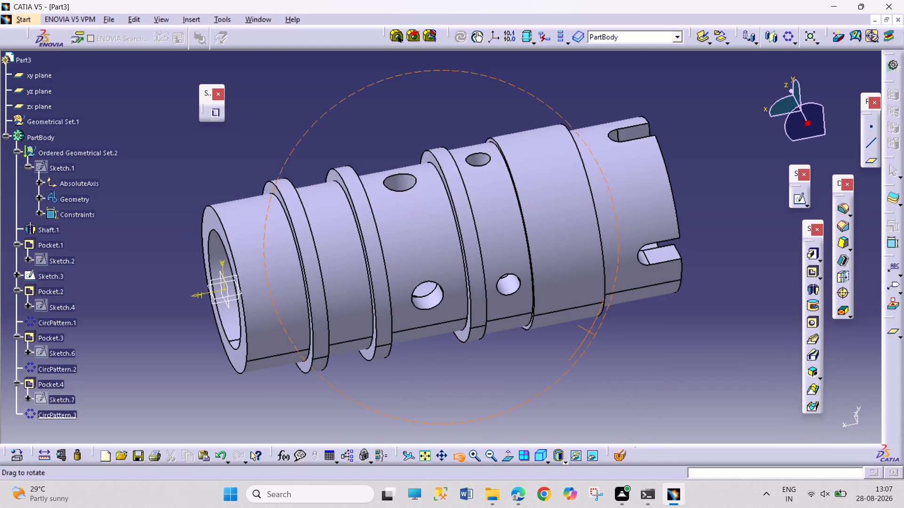
{"action": "left_click_drag", "start_coordinate": [631, 357], "coordinate": [546, 260]}
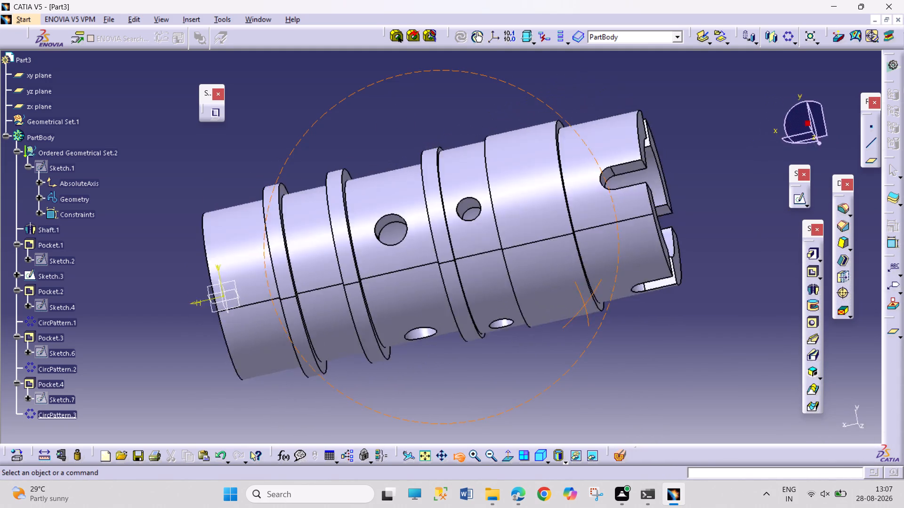
{"action": "left_click_drag", "start_coordinate": [546, 260], "coordinate": [567, 319]}
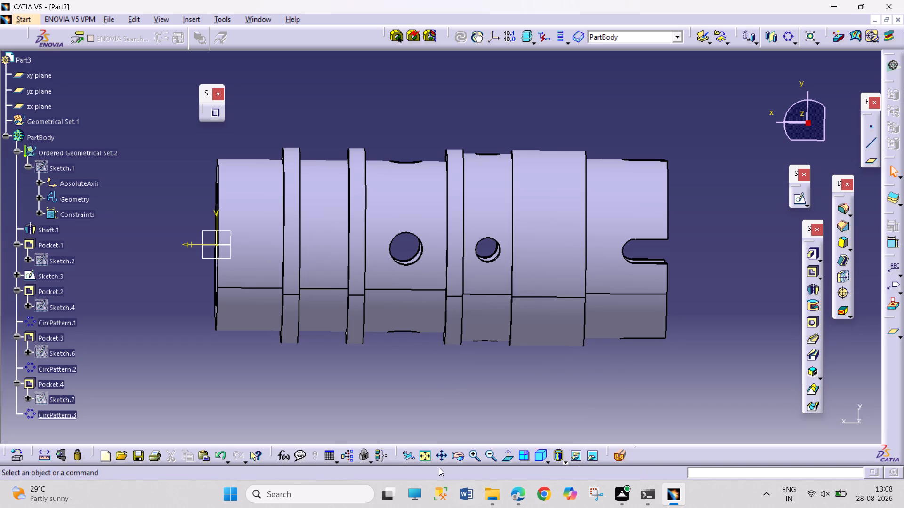
{"action": "left_click", "coordinate": [458, 458]}
{"action": "left_click_drag", "start_coordinate": [656, 382], "coordinate": [521, 337]}
{"action": "left_click", "coordinate": [844, 228]}
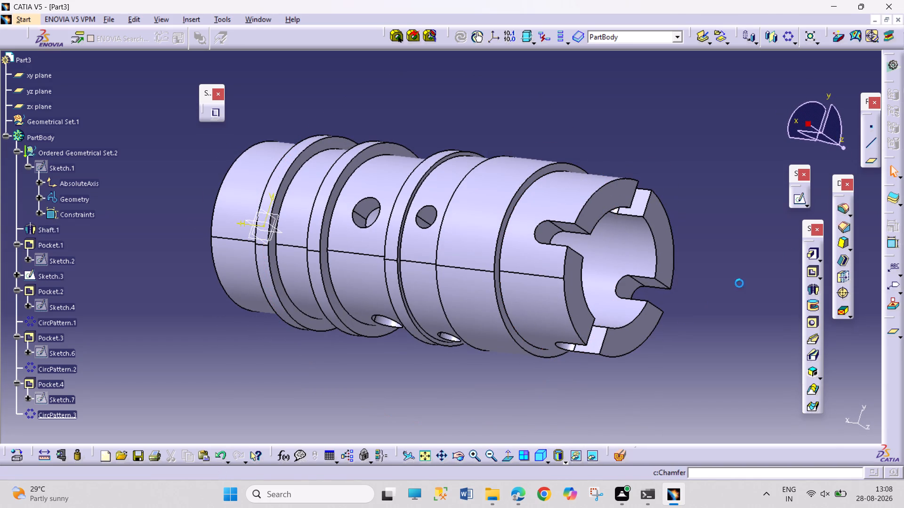
{"action": "left_click", "coordinate": [524, 350]}
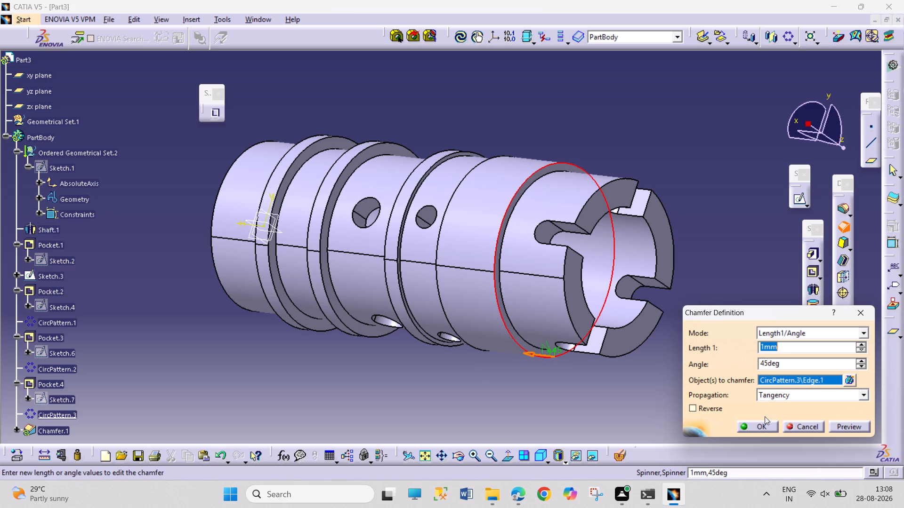
{"action": "left_click", "coordinate": [764, 428]}
{"action": "left_click", "coordinate": [700, 403]}
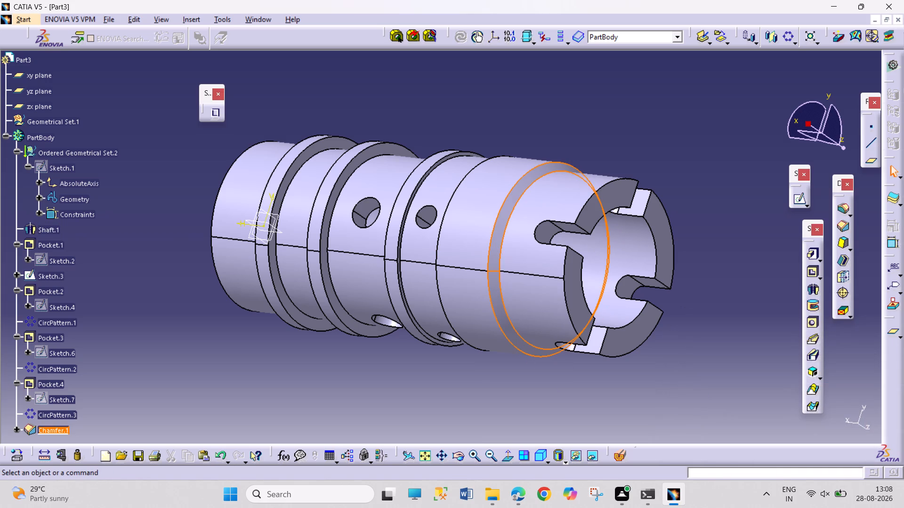
On the zx plane, sketch a rectangle about 1.9 mm wide and 11.4 mm tall crossing the body's upper edge between the first two narrow collars.
{"action": "left_click", "coordinate": [460, 459]}
{"action": "left_click_drag", "start_coordinate": [441, 409], "coordinate": [580, 409]}
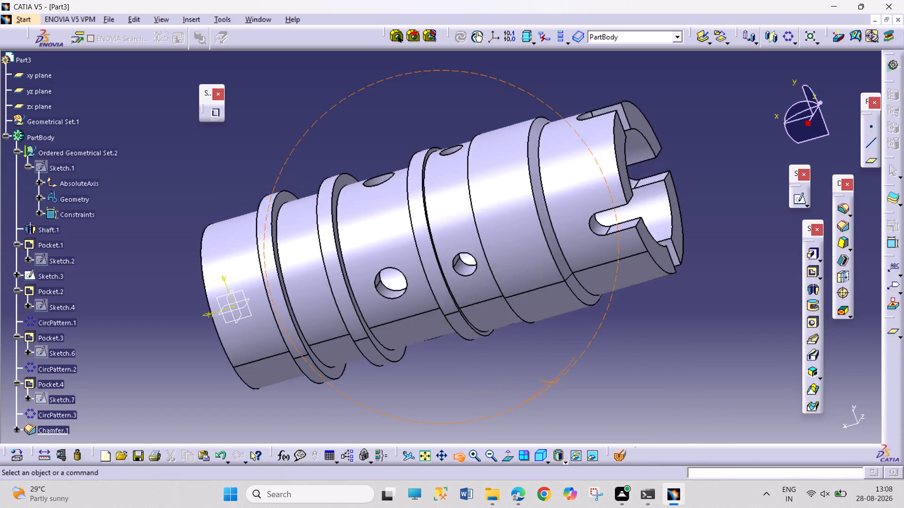
{"action": "left_click_drag", "start_coordinate": [580, 409], "coordinate": [584, 371]}
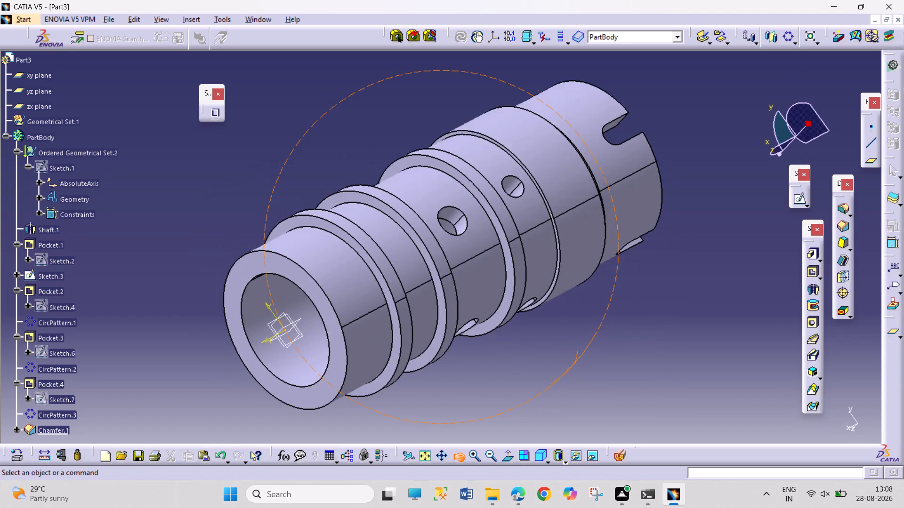
{"action": "left_click_drag", "start_coordinate": [584, 371], "coordinate": [545, 364]}
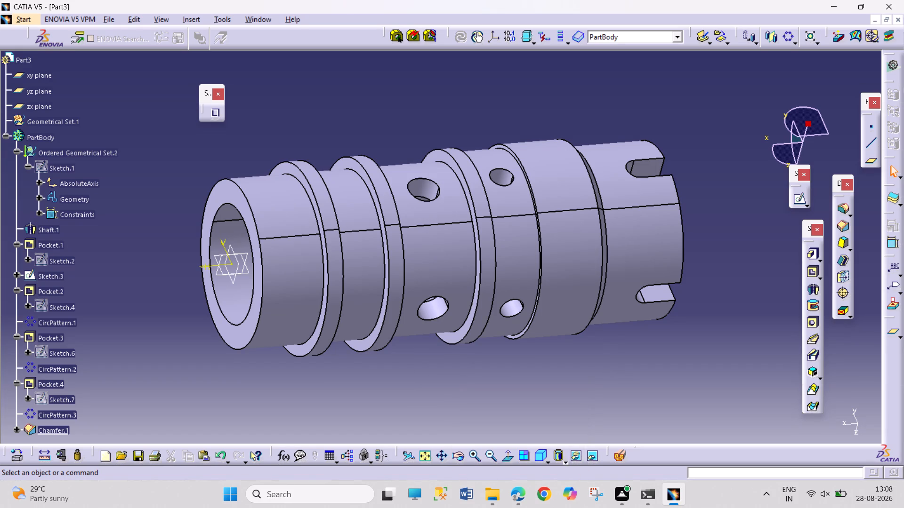
{"action": "left_click", "coordinate": [243, 252]}
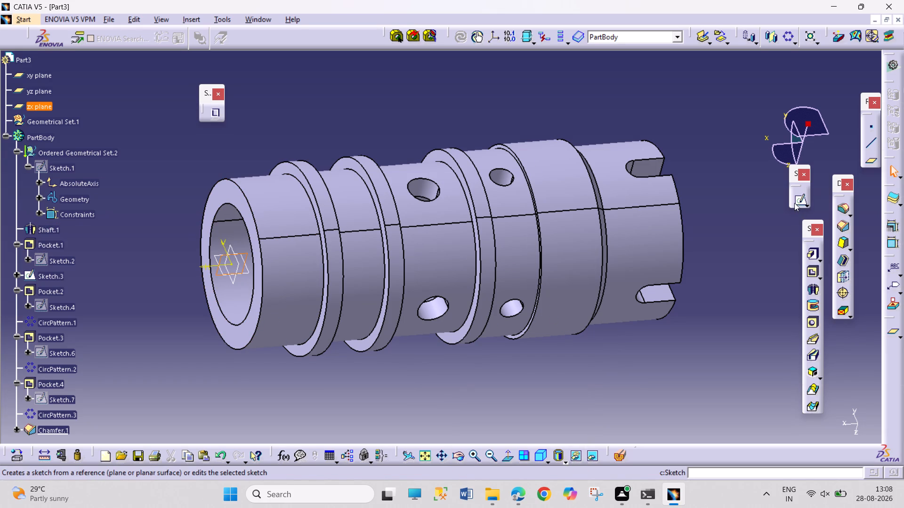
{"action": "left_click", "coordinate": [794, 203]}
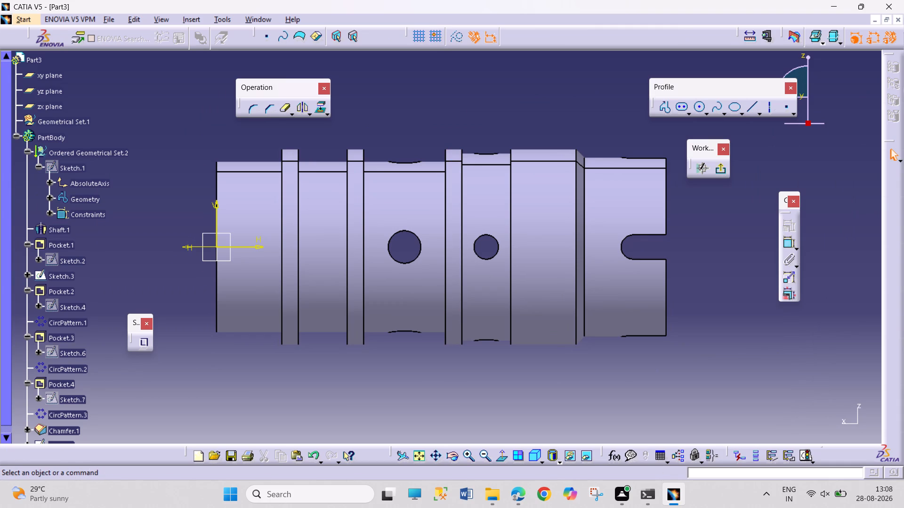
{"action": "left_click", "coordinate": [430, 454]}
{"action": "left_click_drag", "start_coordinate": [418, 389], "coordinate": [524, 413]}
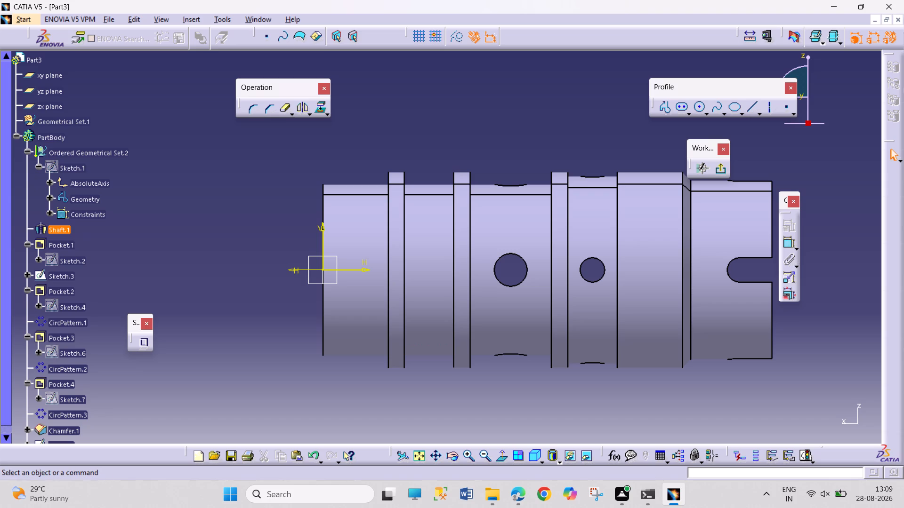
{"action": "left_click", "coordinate": [692, 111]}
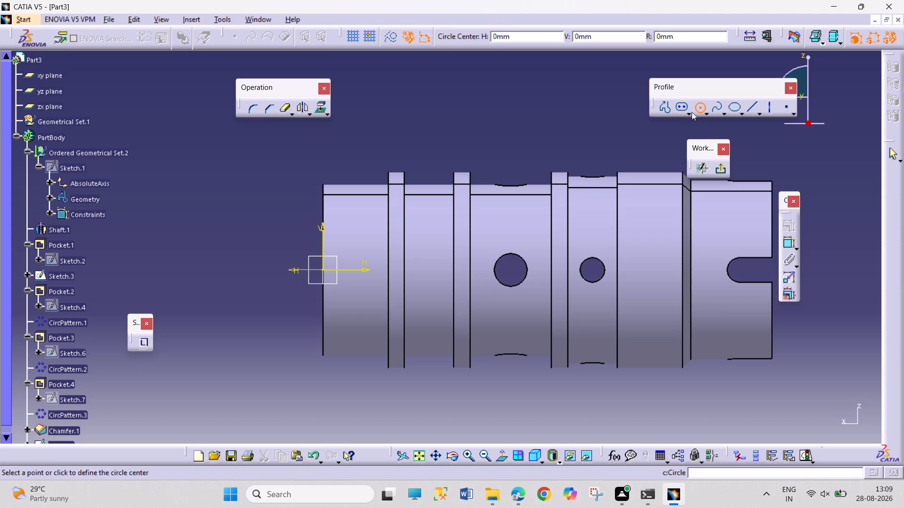
{"action": "left_click", "coordinate": [691, 113]}
{"action": "left_click", "coordinate": [706, 119]}
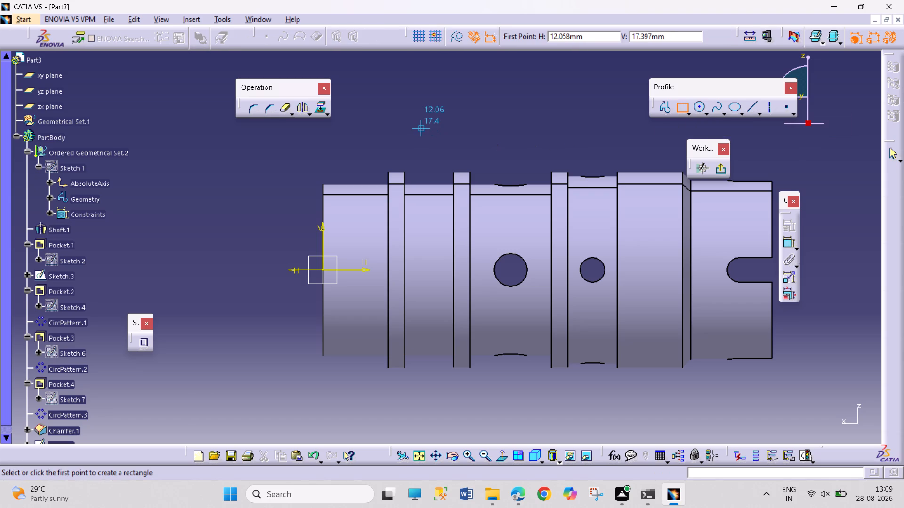
{"action": "left_click_drag", "start_coordinate": [425, 132], "coordinate": [425, 142]}
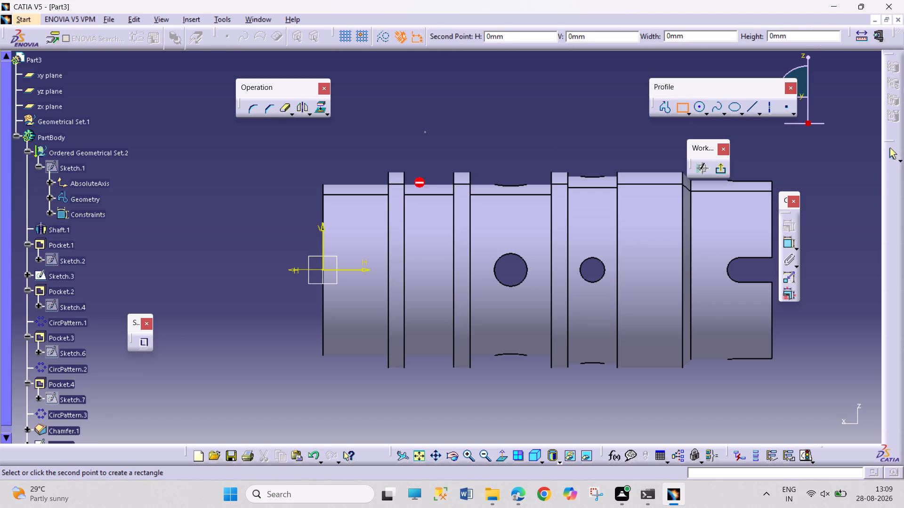
{"action": "left_click", "coordinate": [441, 225]}
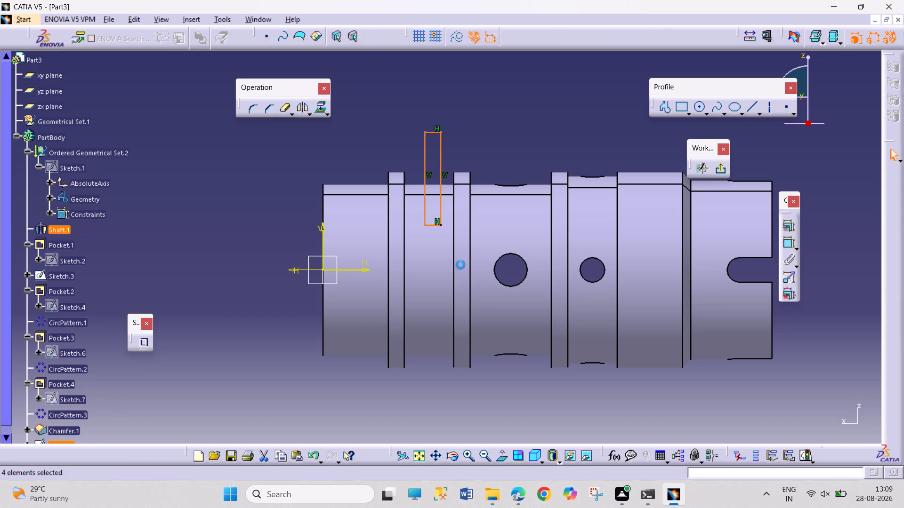
{"action": "left_click", "coordinate": [628, 418]}
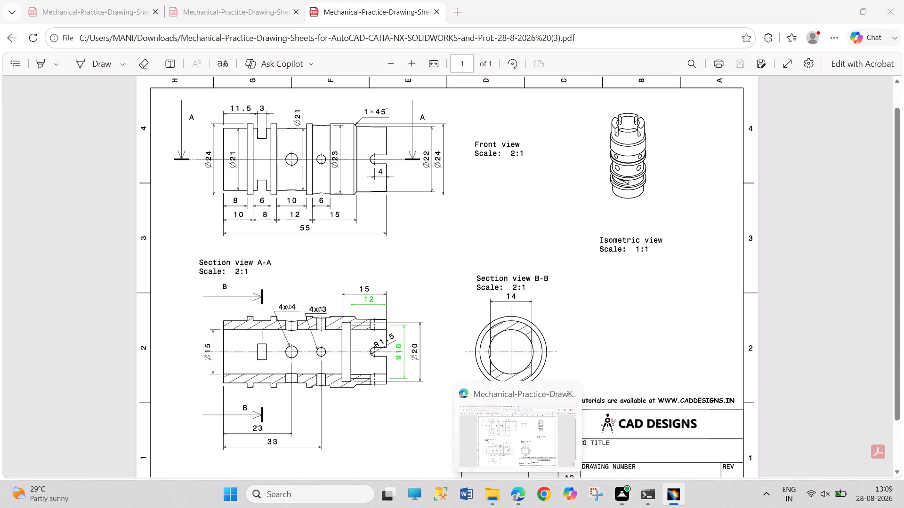
Dimension the rectangle's top edge and set its width to 3 mm.
{"action": "left_click", "coordinate": [788, 243]}
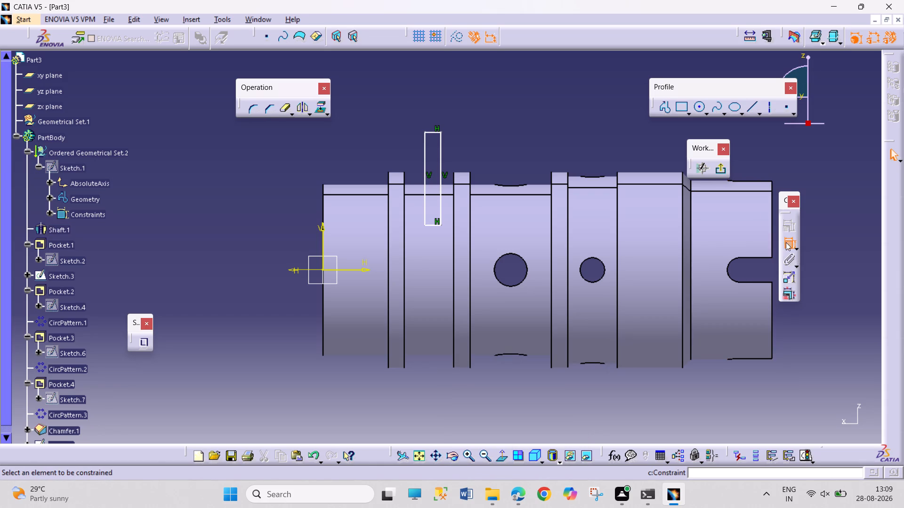
{"action": "left_click", "coordinate": [435, 132]}
{"action": "left_click", "coordinate": [487, 129]}
{"action": "double_click", "coordinate": [491, 124]}
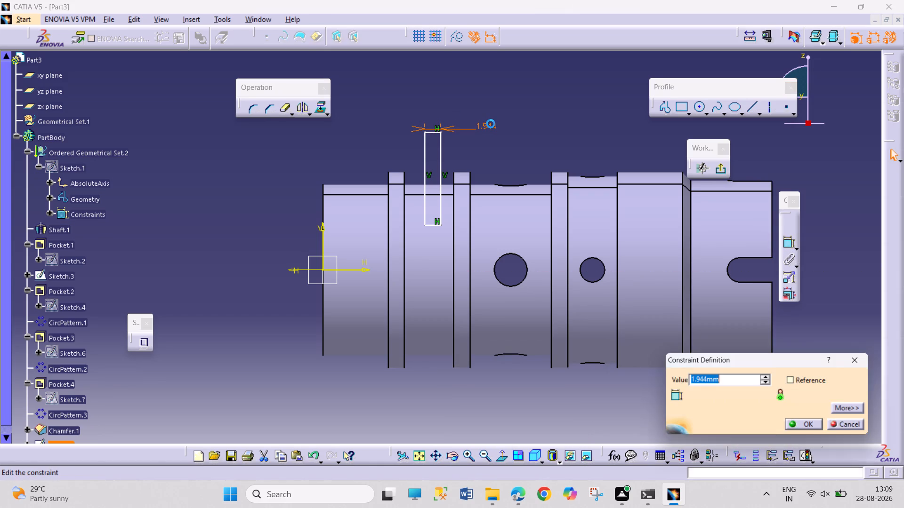
{"action": "key", "text": "3"}
{"action": "key", "text": "Return"}
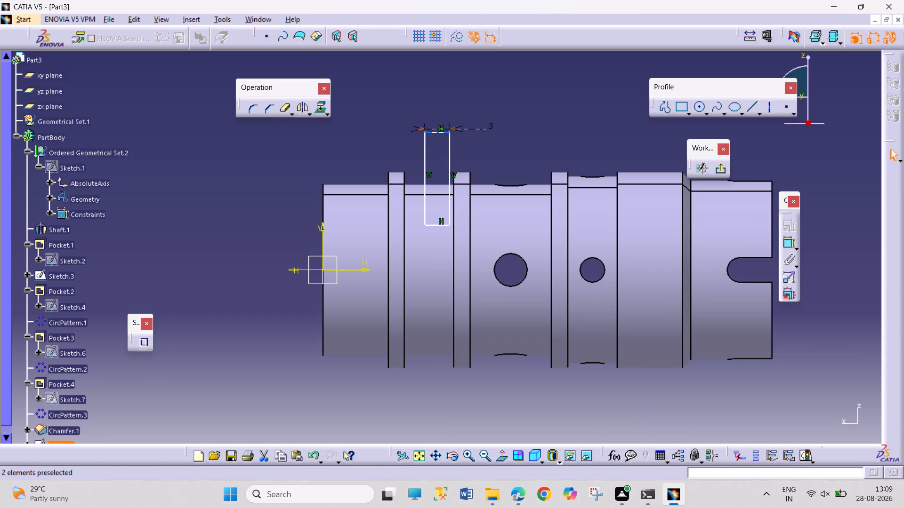
{"action": "left_click", "coordinate": [579, 128]}
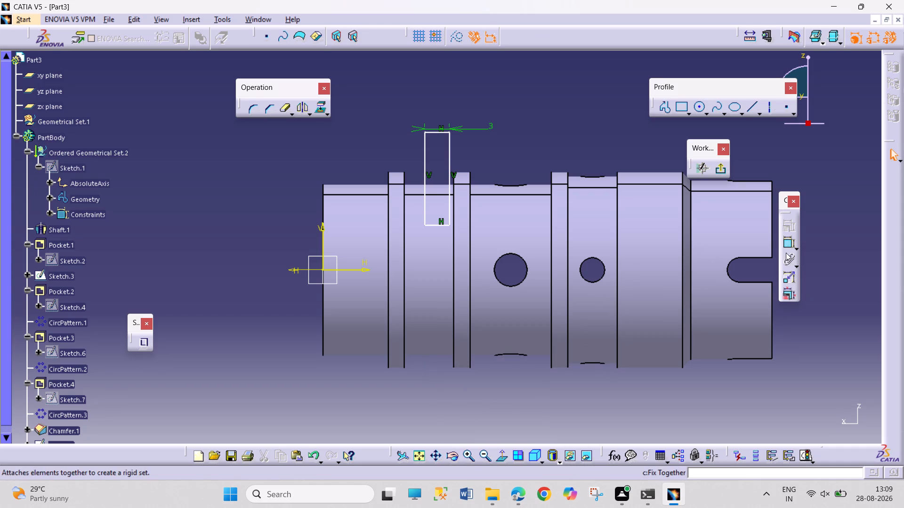
Dimension the rectangle's near side from the body's unslotted end face and set the distance to 11.5 mm.
{"action": "left_click", "coordinate": [787, 244]}
{"action": "left_click", "coordinate": [425, 155]}
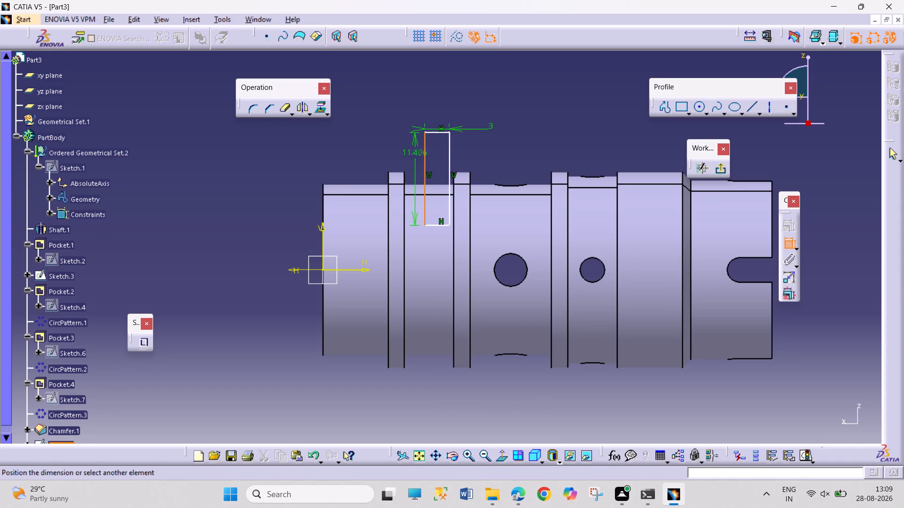
{"action": "left_click", "coordinate": [323, 209]}
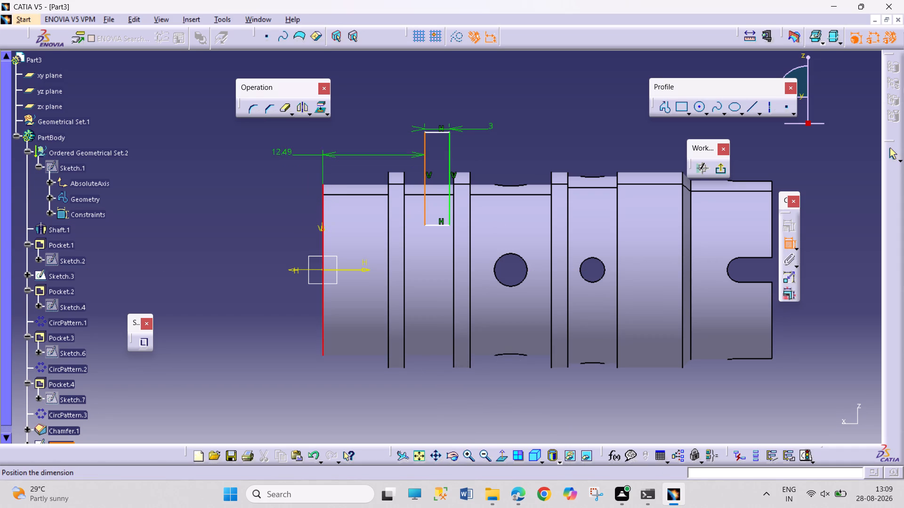
{"action": "left_click", "coordinate": [280, 155]}
{"action": "double_click", "coordinate": [282, 151]}
{"action": "type", "text": "11.5"}
{"action": "key", "text": "Return"}
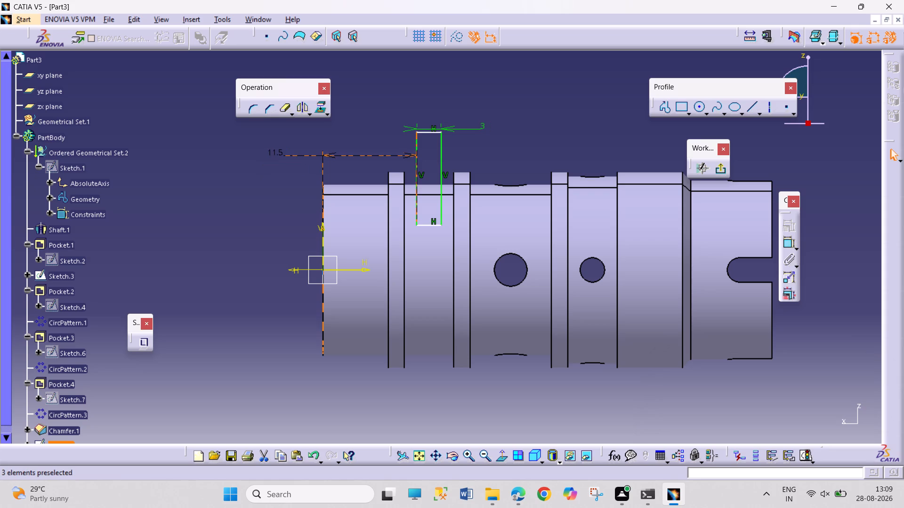
{"action": "left_click", "coordinate": [497, 109]}
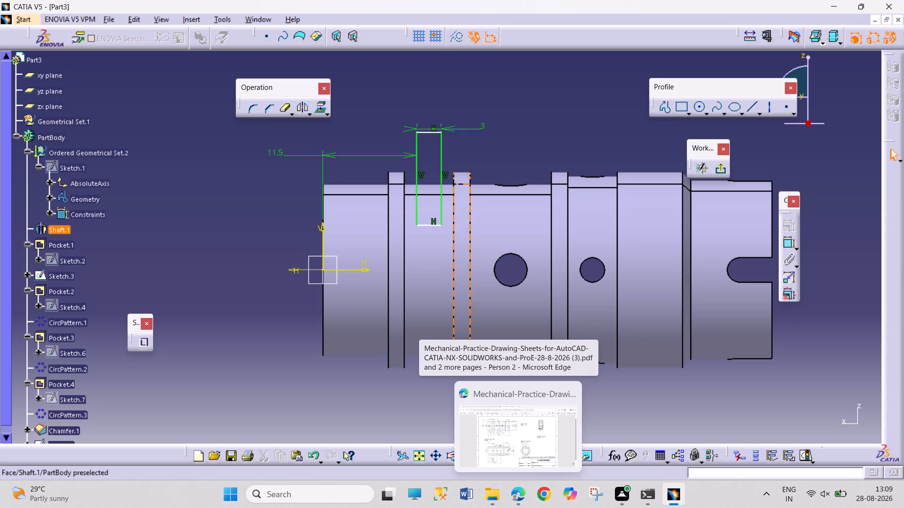
Dimension the rectangle's far vertical side and set its height to 14 mm.
{"action": "left_click", "coordinate": [789, 245]}
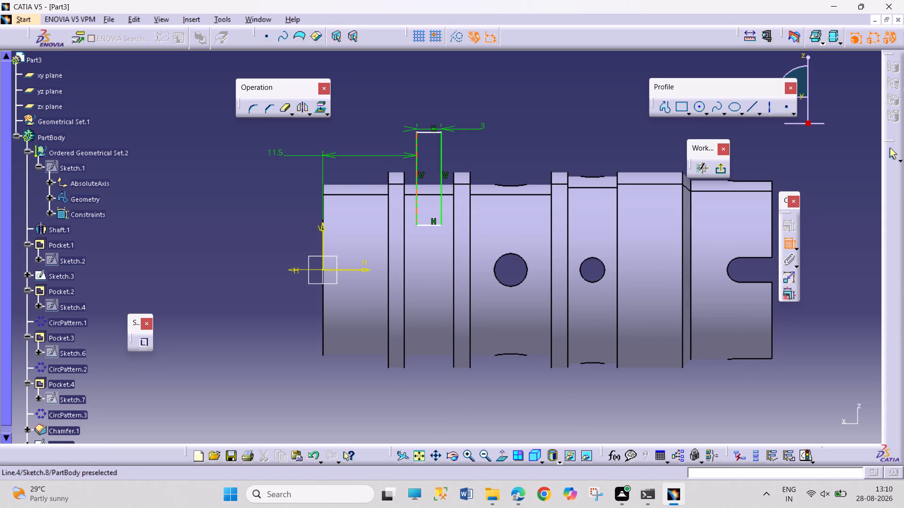
{"action": "left_click", "coordinate": [443, 158]}
{"action": "left_click", "coordinate": [505, 168]}
{"action": "double_click", "coordinate": [506, 164]}
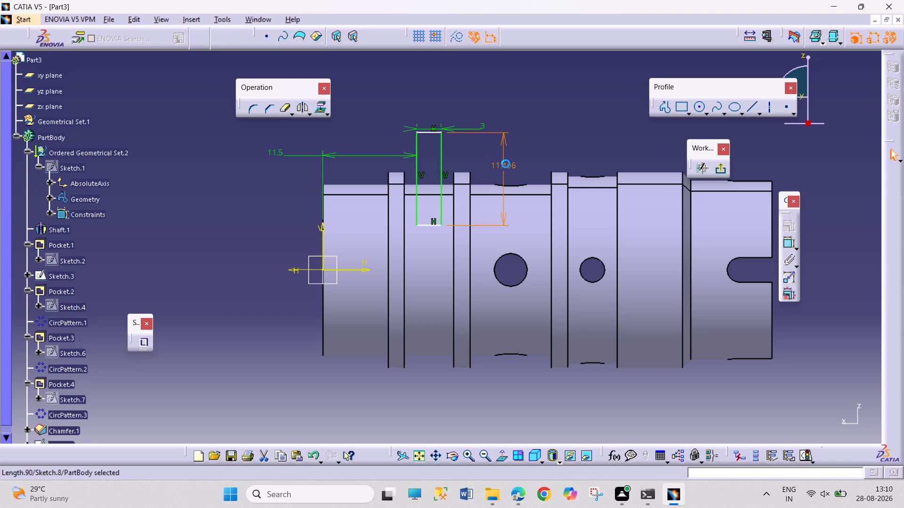
{"action": "type", "text": "14"}
{"action": "key", "text": "Return"}
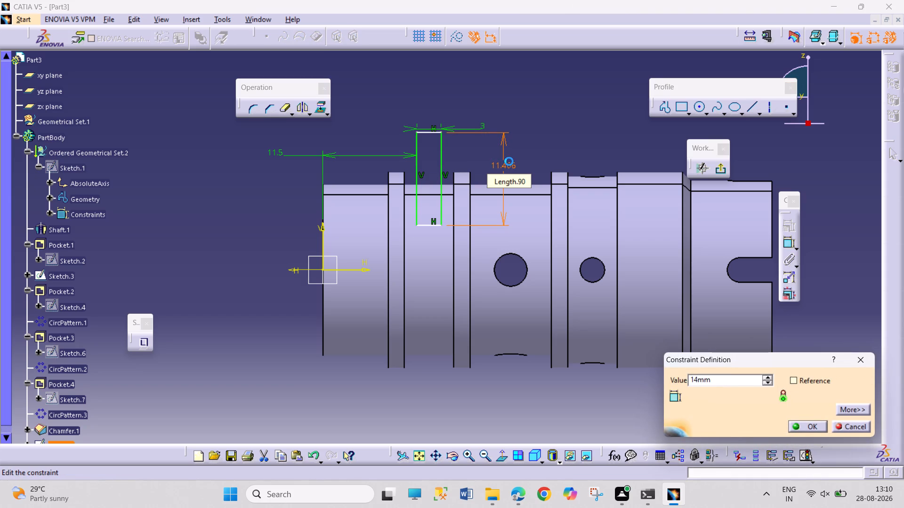
{"action": "left_click", "coordinate": [616, 118]}
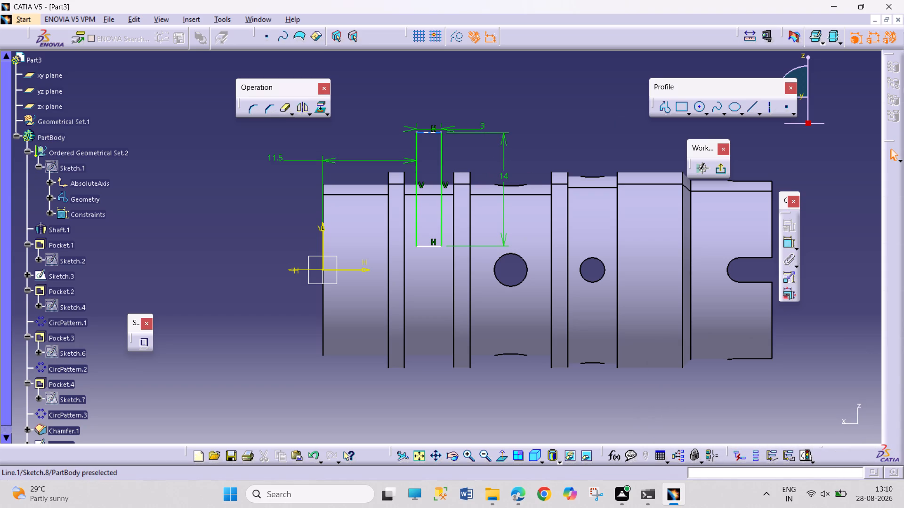
Slide the 3 mm wide rectangle up so its bottom edge lies just inside the body's upper outline.
{"action": "left_click_drag", "start_coordinate": [431, 133], "coordinate": [432, 184]}
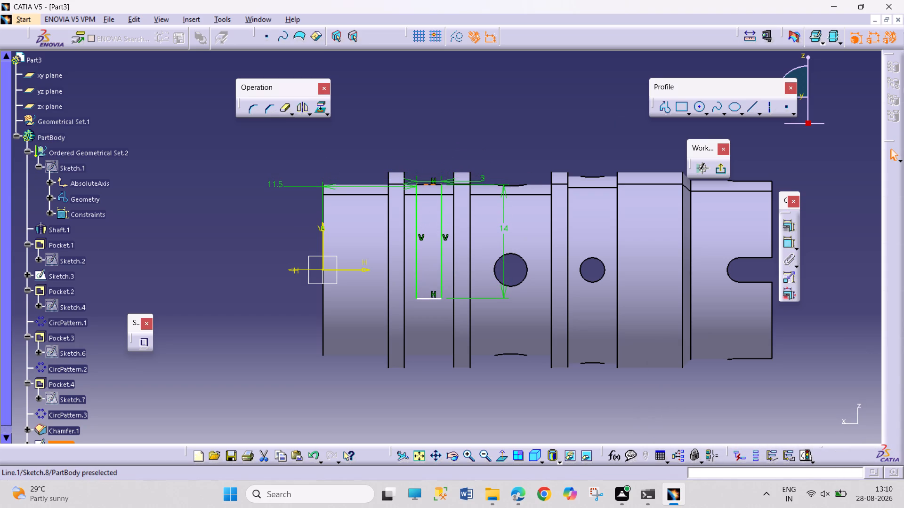
{"action": "left_click_drag", "start_coordinate": [432, 184], "coordinate": [432, 184]}
{"action": "left_click", "coordinate": [445, 135]}
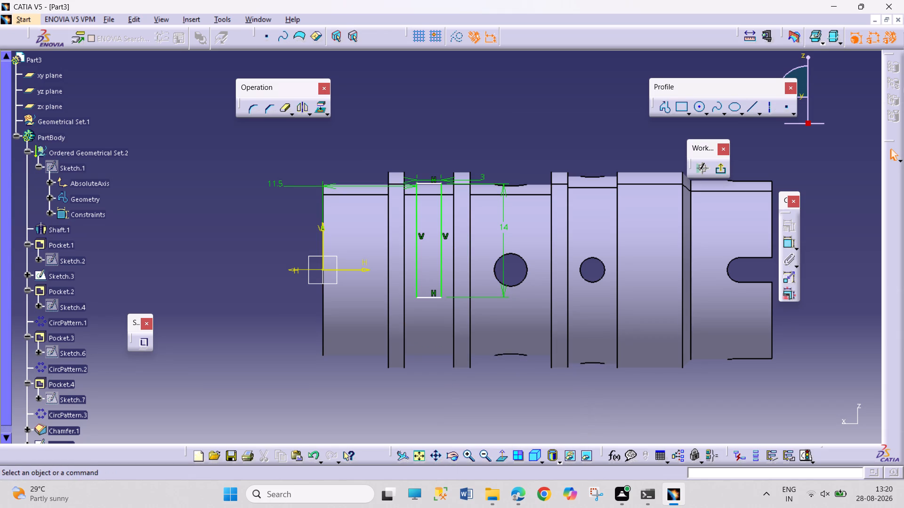
{"action": "left_click_drag", "start_coordinate": [435, 184], "coordinate": [436, 95]}
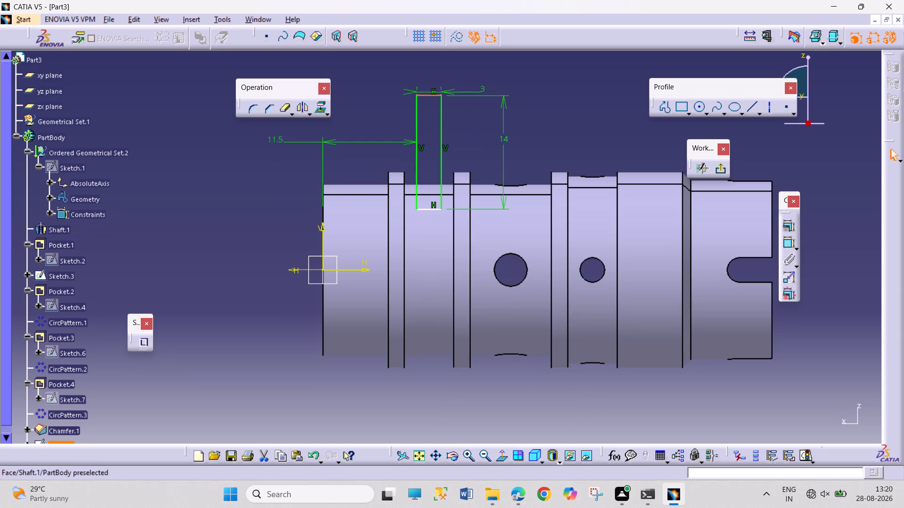
{"action": "left_click", "coordinate": [492, 406]}
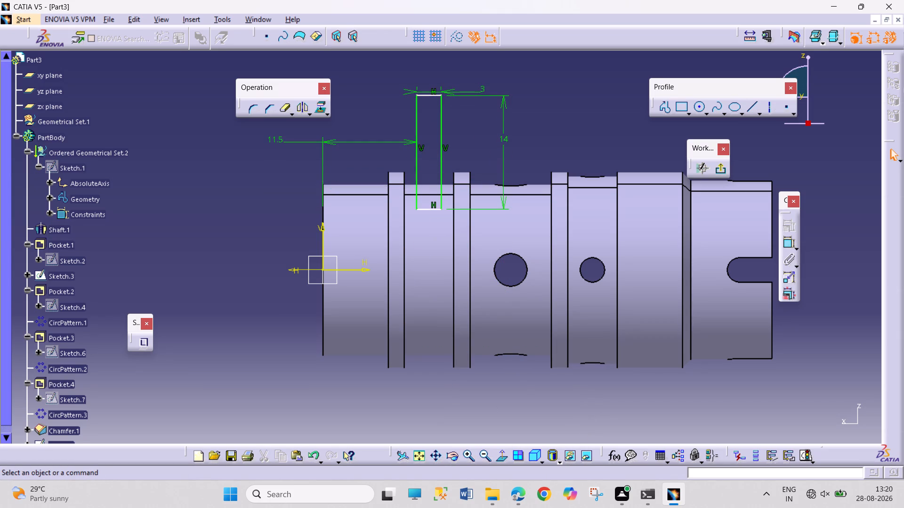
Mirror the whole rectangle about the body's horizontal centre axis.
{"action": "left_click_drag", "start_coordinate": [484, 68], "coordinate": [484, 70]}
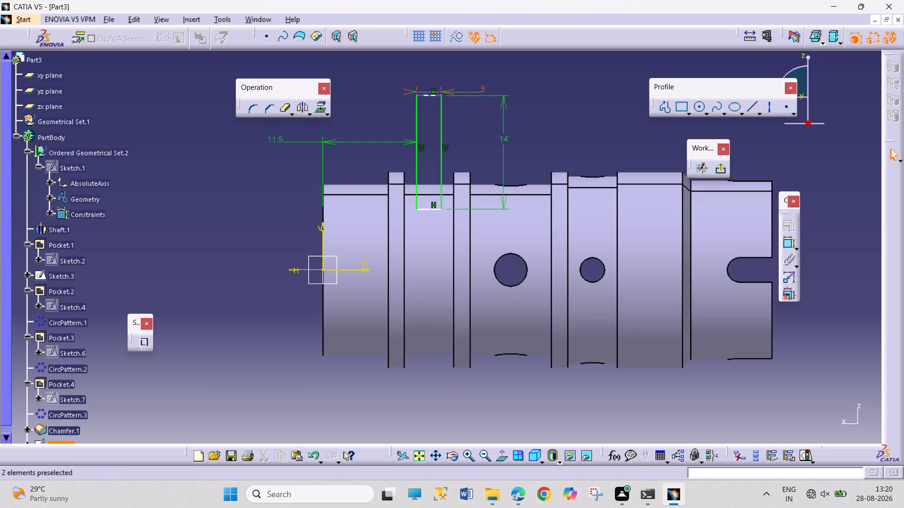
{"action": "left_click_drag", "start_coordinate": [484, 70], "coordinate": [404, 225]}
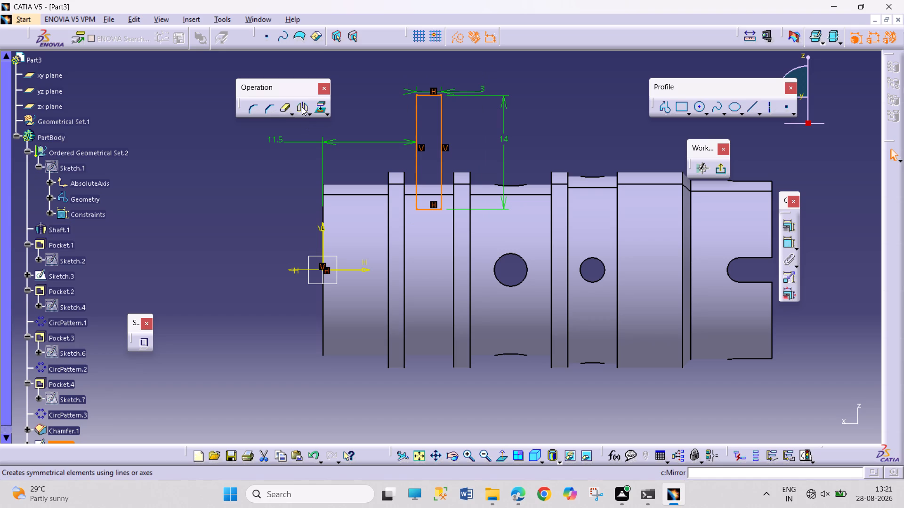
{"action": "left_click", "coordinate": [302, 107]}
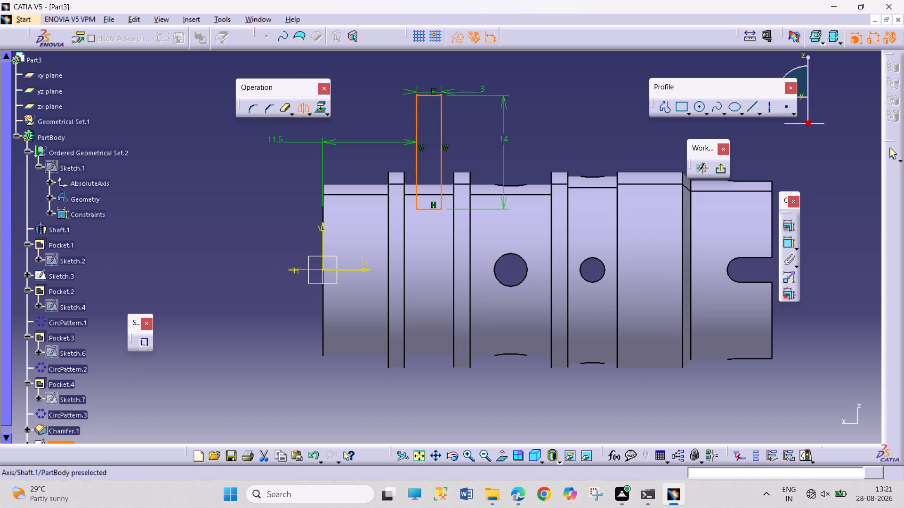
{"action": "left_click", "coordinate": [365, 270]}
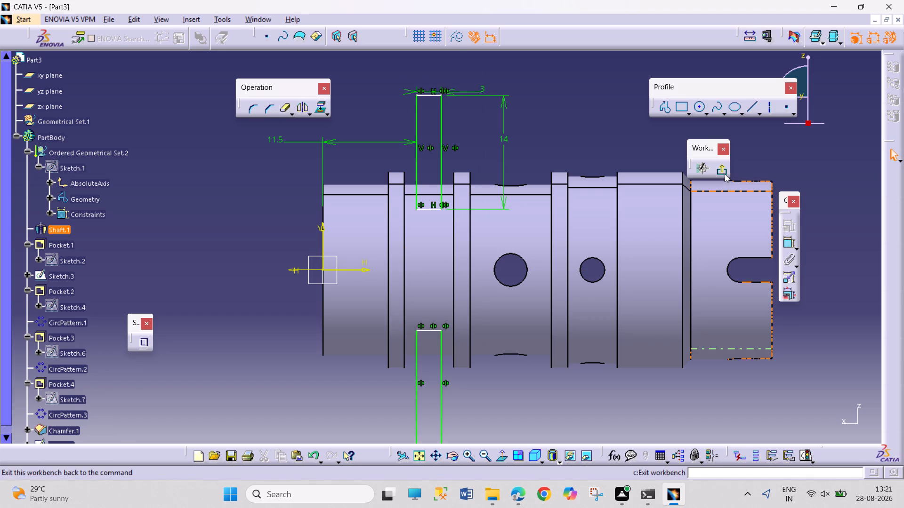
Dimension the gap between the two rectangles' inner edges, set it to 14 mm, and exit the sketch.
{"action": "left_click", "coordinate": [781, 238]}
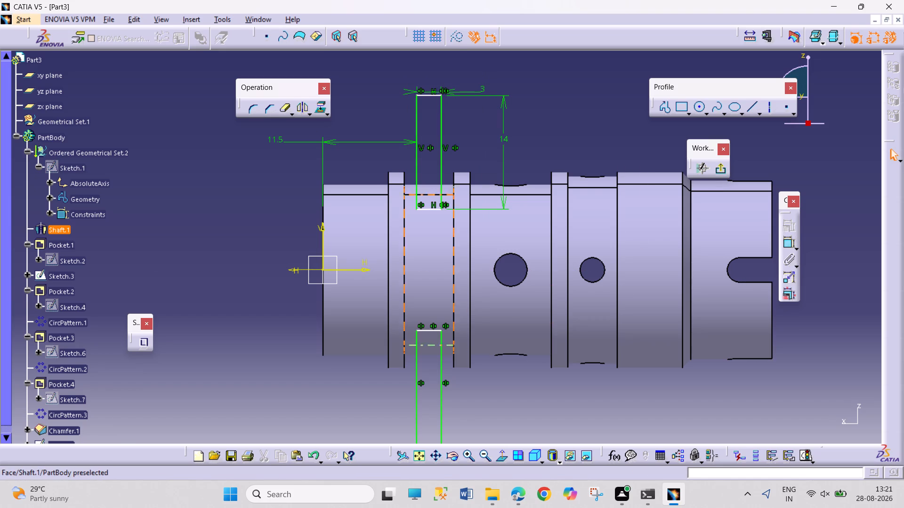
{"action": "left_click", "coordinate": [427, 330]}
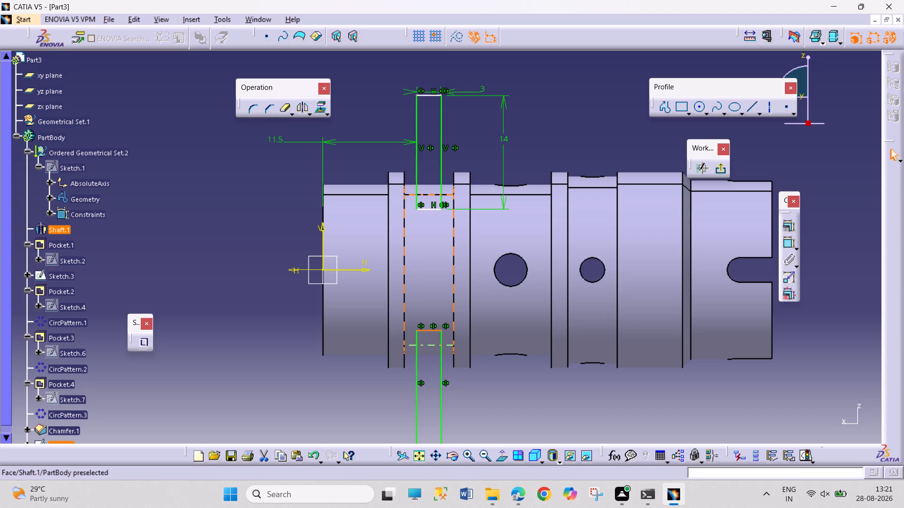
{"action": "left_click", "coordinate": [430, 210]}
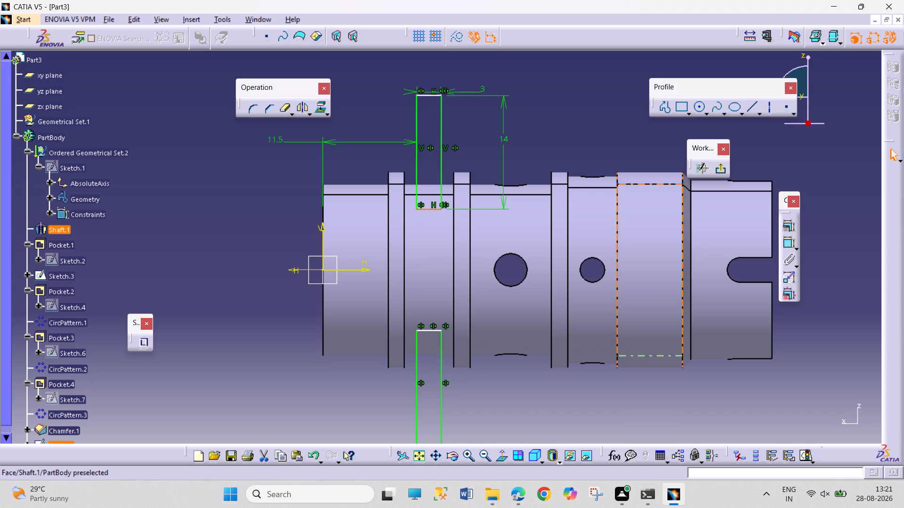
{"action": "left_click", "coordinate": [793, 246]}
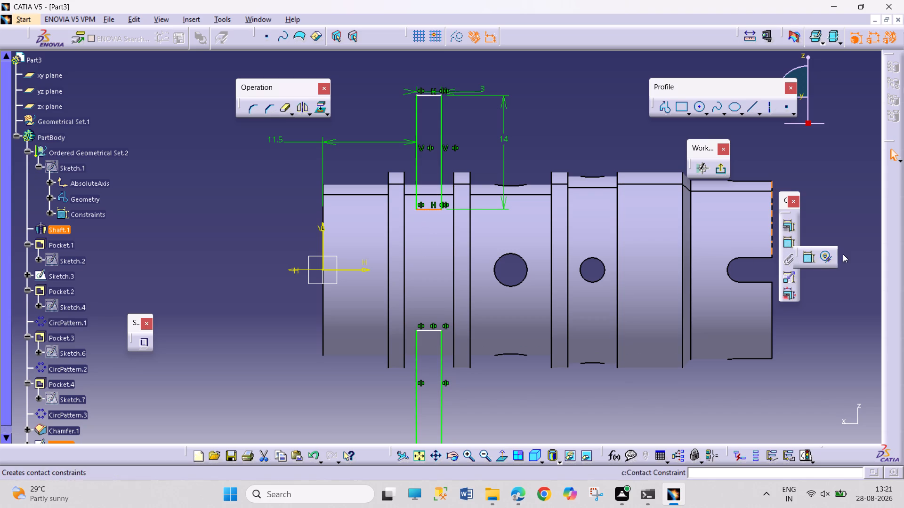
{"action": "left_click", "coordinate": [807, 255]}
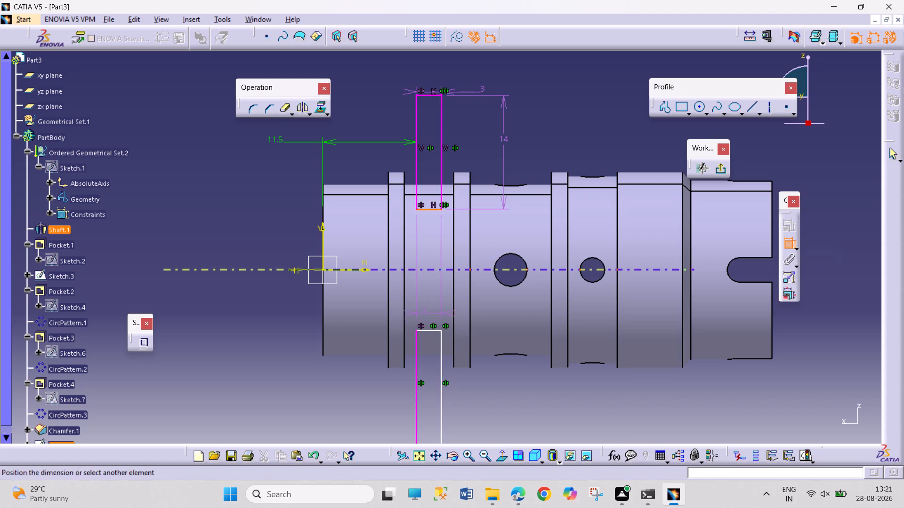
{"action": "left_click", "coordinate": [425, 331]}
{"action": "left_click", "coordinate": [430, 277]}
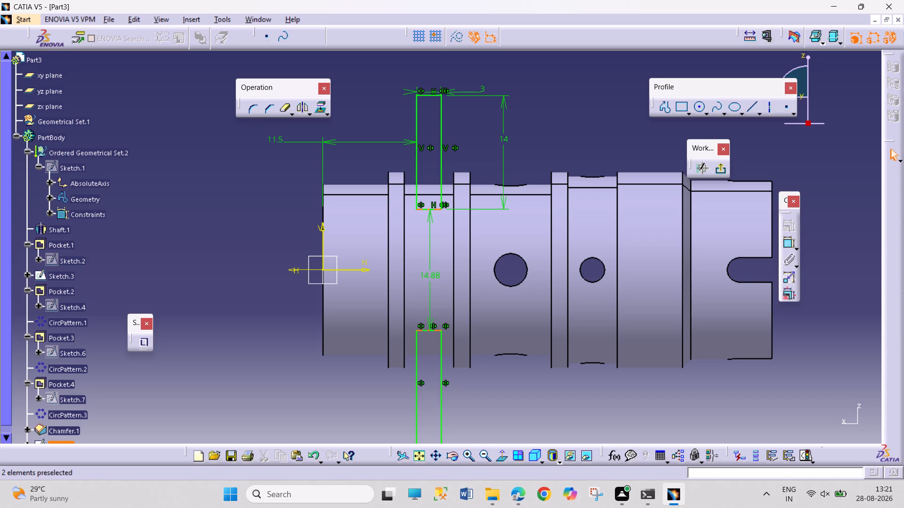
{"action": "double_click", "coordinate": [436, 277]}
{"action": "type", "text": "15"}
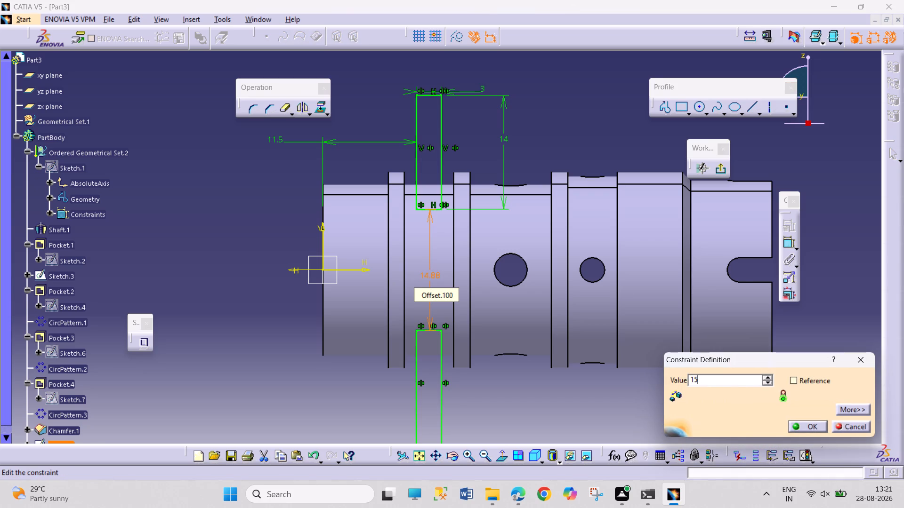
{"action": "key", "text": "BackSpace"}
{"action": "key", "text": "4"}
{"action": "key", "text": "Return"}
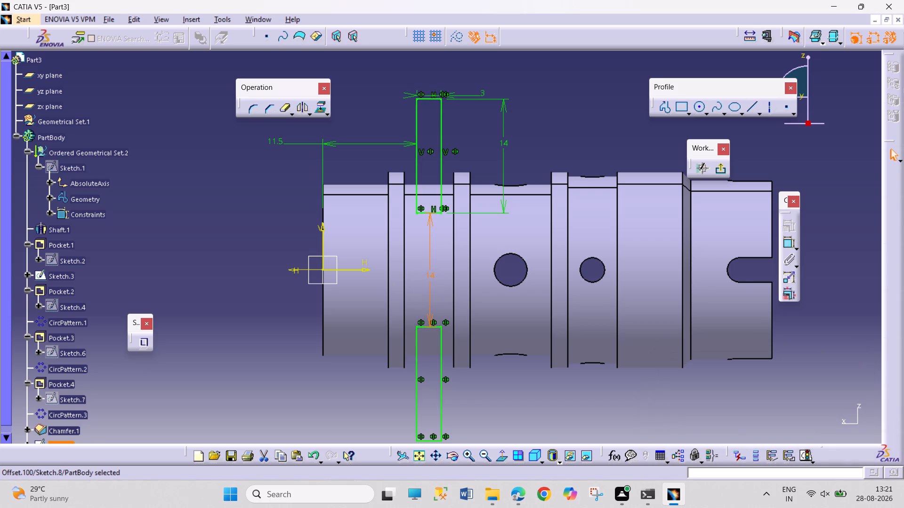
{"action": "left_click", "coordinate": [589, 413]}
{"action": "left_click", "coordinate": [727, 170]}
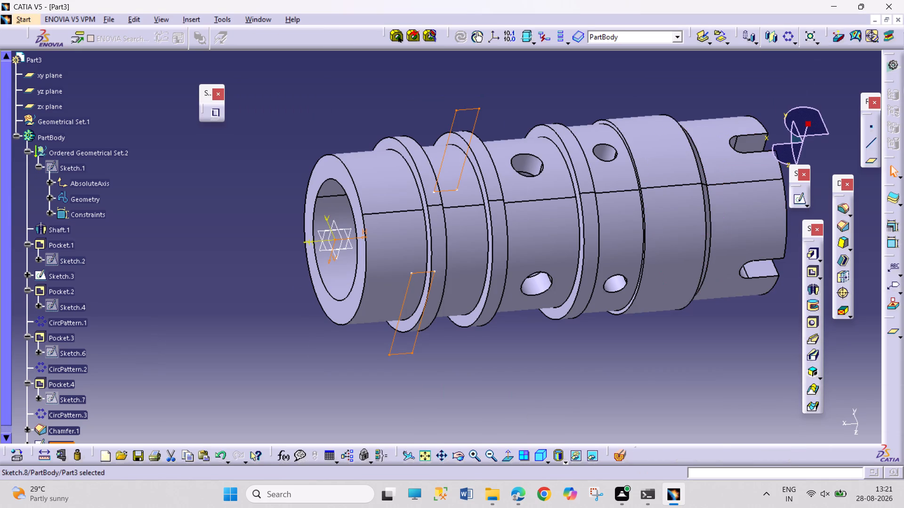
Pocket the two-rectangle sketch through the body with a 20 mm depth and mirrored extent.
{"action": "left_click", "coordinate": [811, 272]}
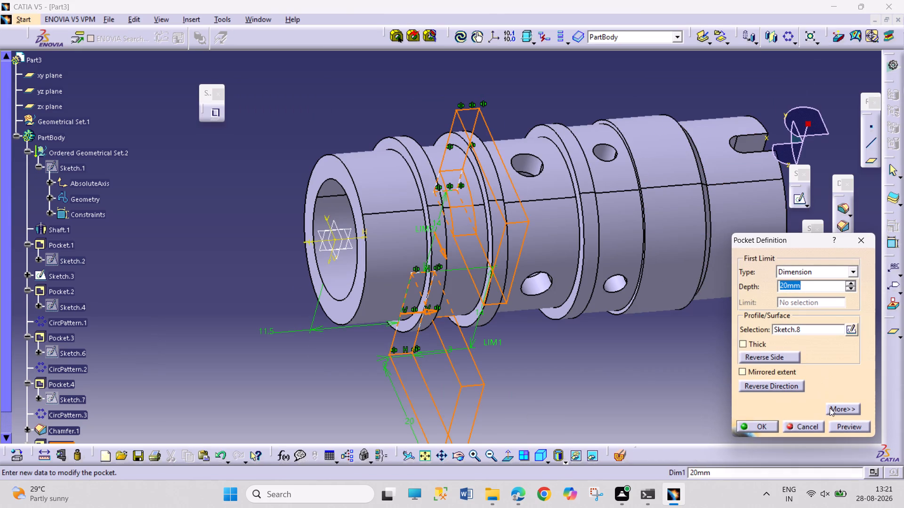
{"action": "left_click", "coordinate": [767, 374]}
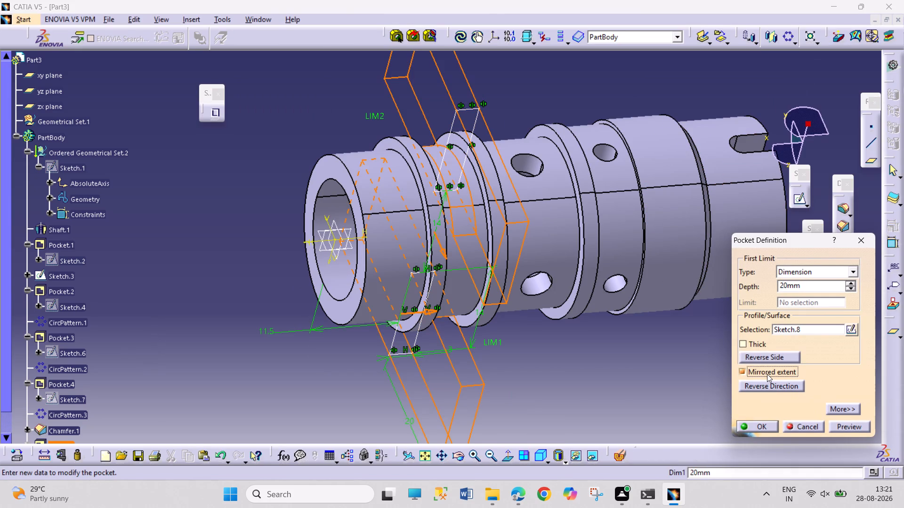
{"action": "left_click", "coordinate": [763, 426]}
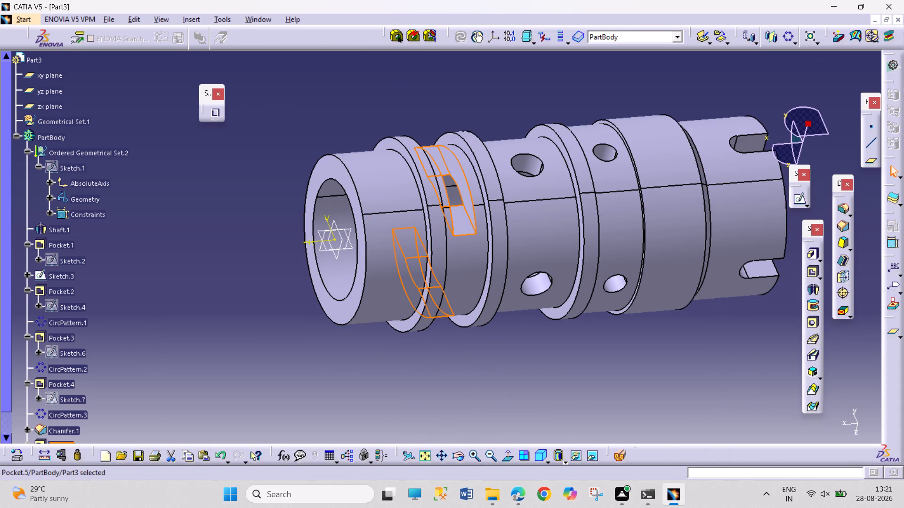
{"action": "left_click", "coordinate": [705, 378]}
Examine the new cuts between the first two collars from several orientations, including the isometric, front and left views.
{"action": "left_click", "coordinate": [452, 457]}
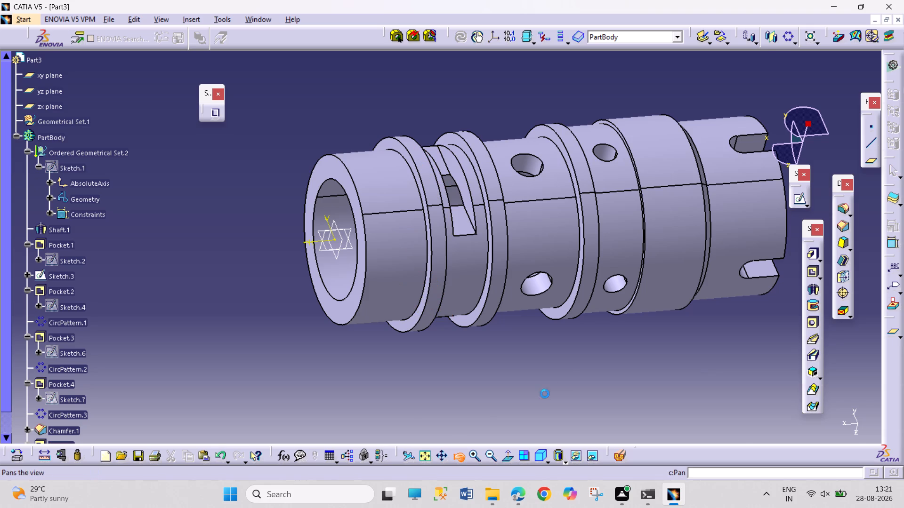
{"action": "left_click_drag", "start_coordinate": [560, 388], "coordinate": [356, 160]}
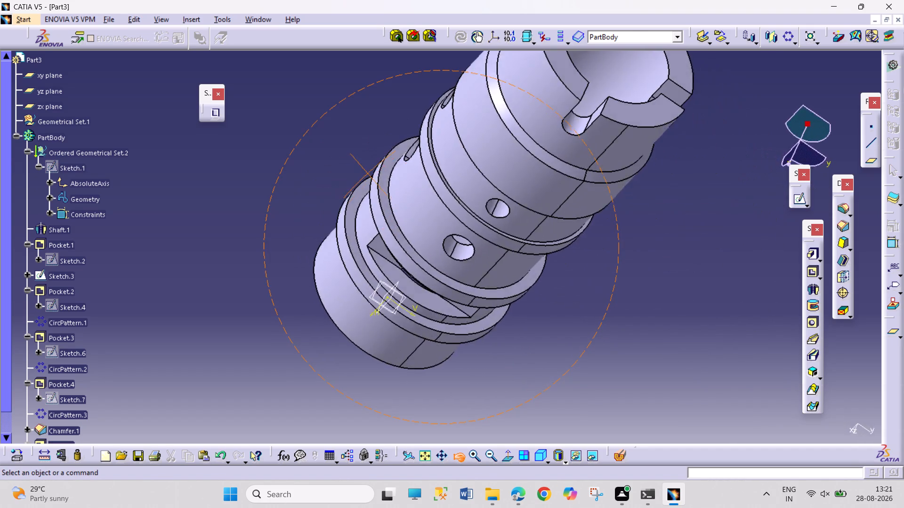
{"action": "left_click_drag", "start_coordinate": [356, 160], "coordinate": [517, 339]}
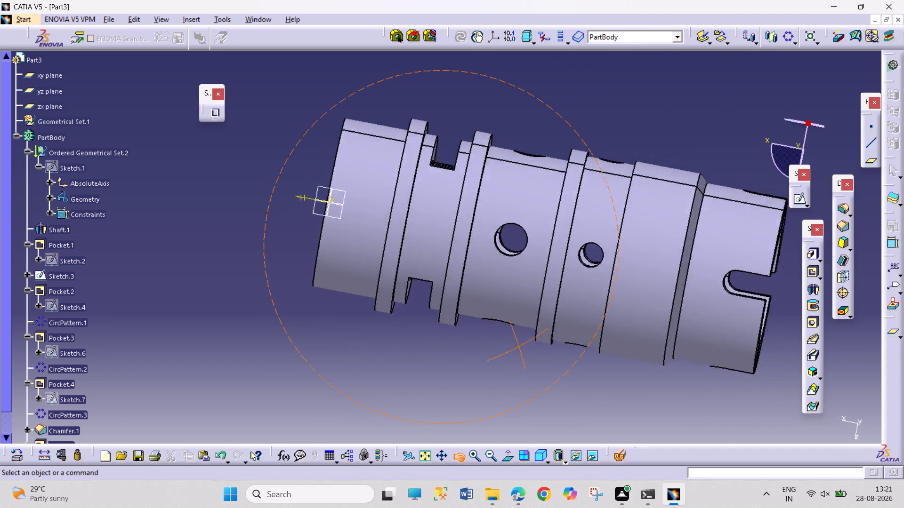
{"action": "left_click_drag", "start_coordinate": [517, 339], "coordinate": [338, 157]}
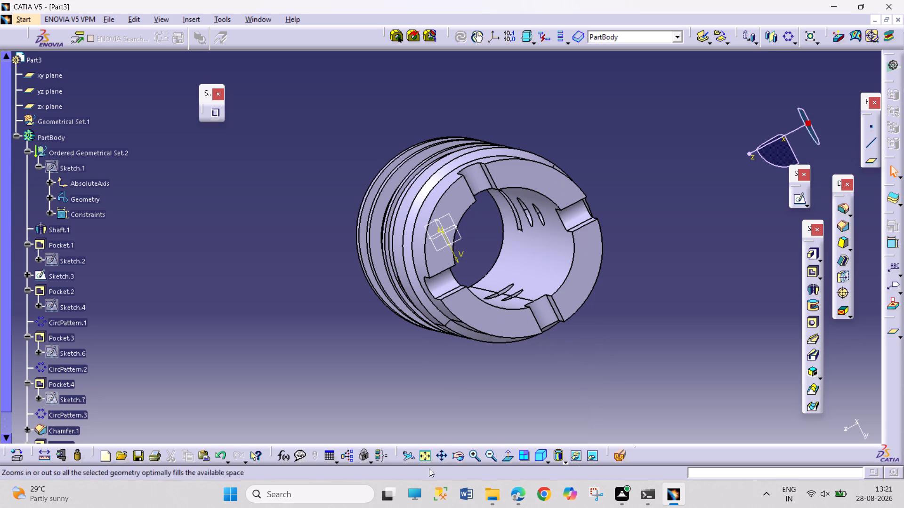
{"action": "left_click", "coordinate": [538, 454]}
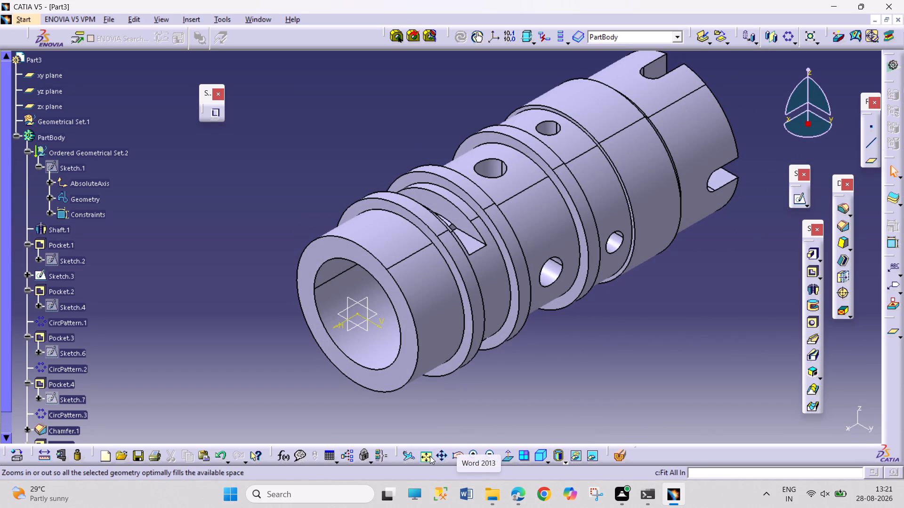
{"action": "left_click", "coordinate": [549, 462]}
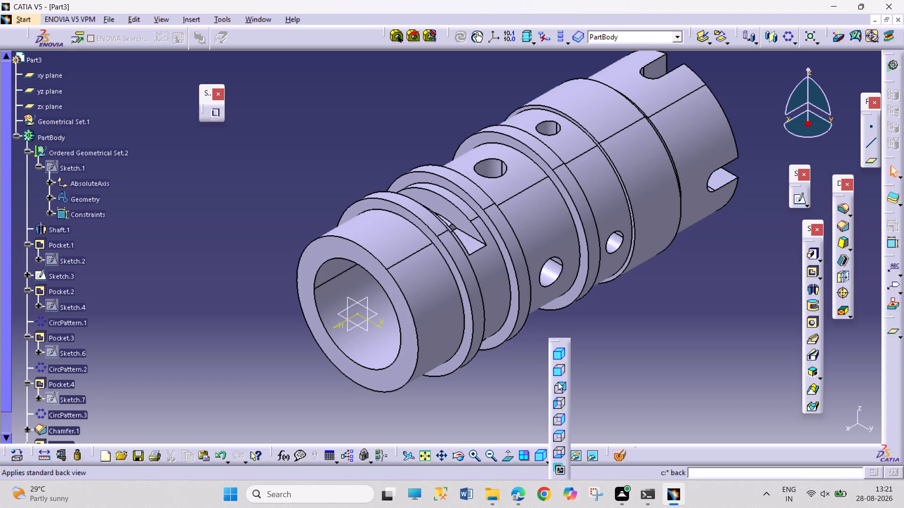
{"action": "left_click", "coordinate": [560, 371]}
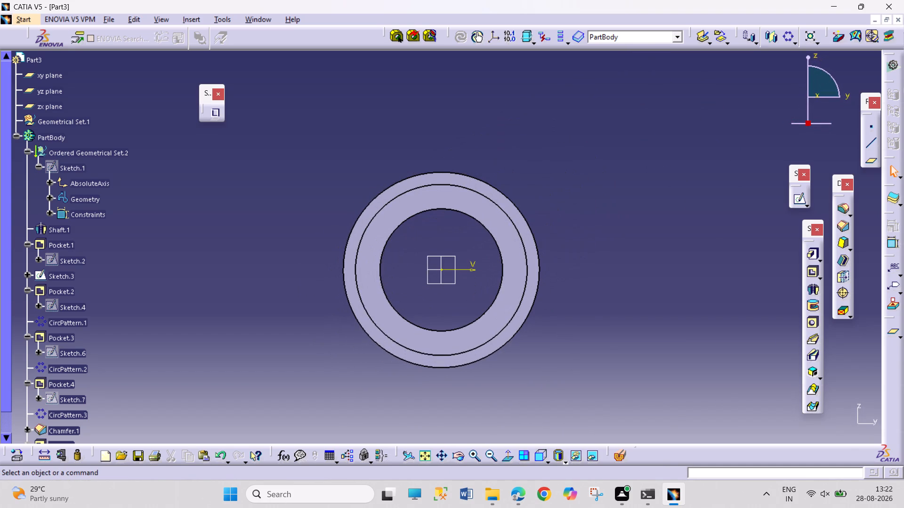
{"action": "left_click", "coordinate": [547, 460]}
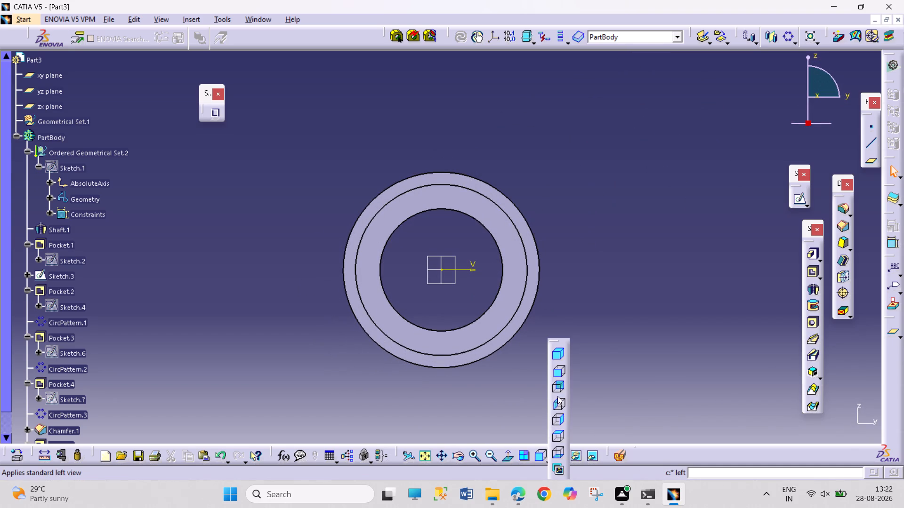
{"action": "left_click", "coordinate": [558, 400]}
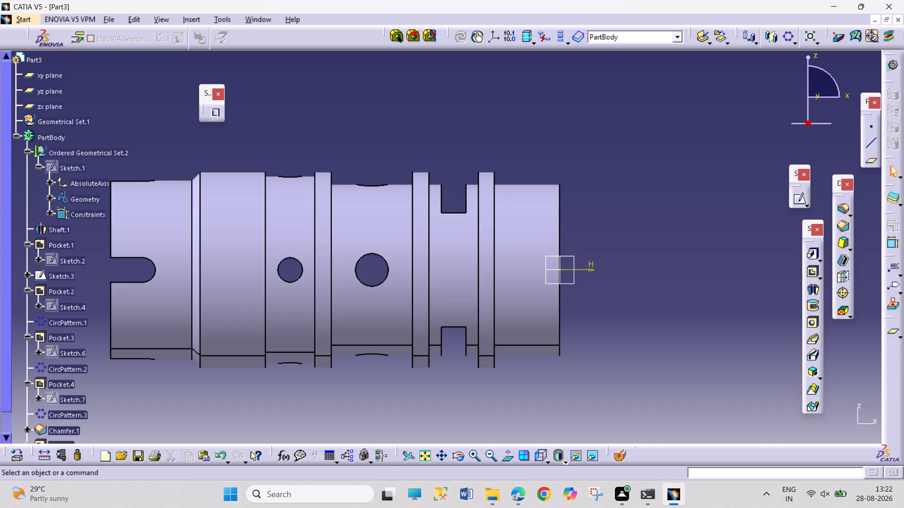
Section the body lengthwise through its axis to examine how deep the new cuts go, and close the section.
{"action": "left_click", "coordinate": [427, 452]}
{"action": "left_click", "coordinate": [480, 454]}
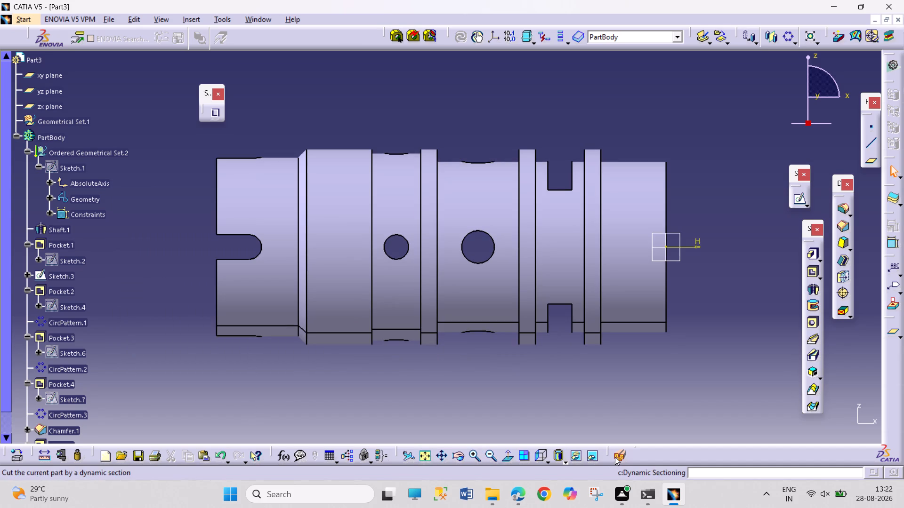
{"action": "left_click", "coordinate": [615, 457]}
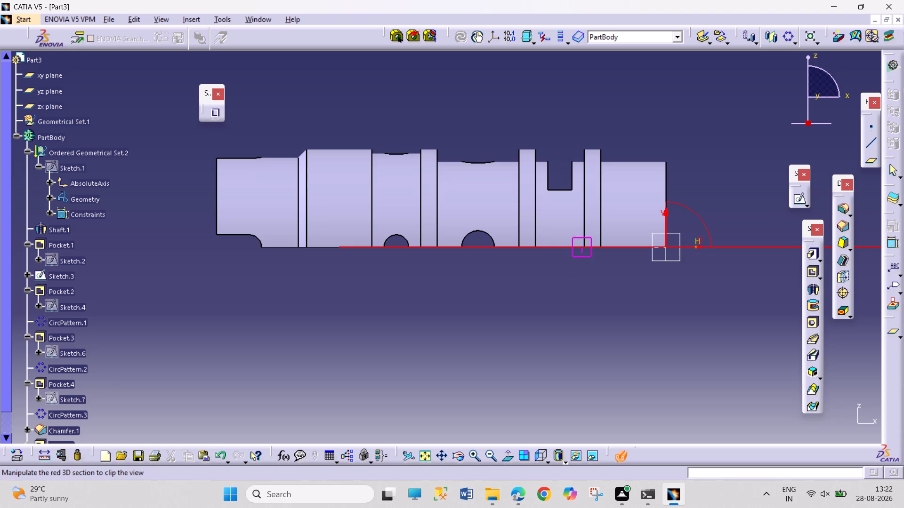
{"action": "left_click", "coordinate": [578, 214]}
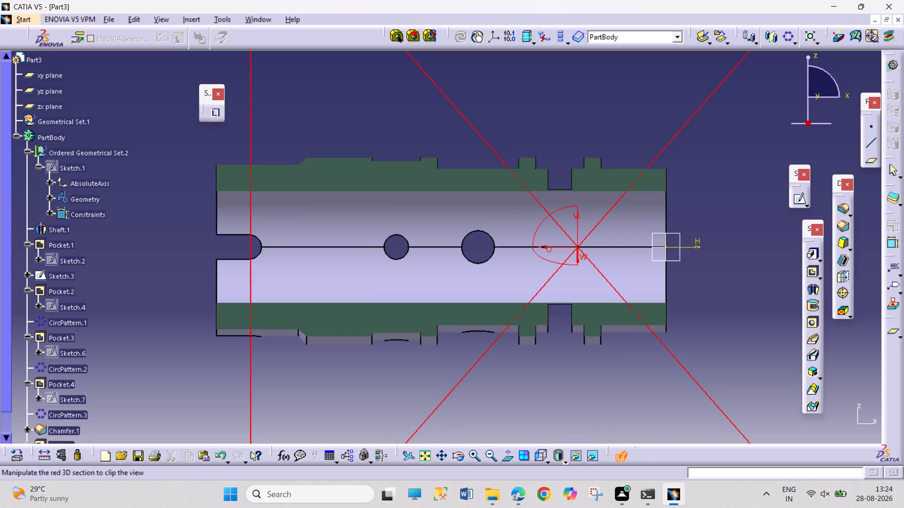
{"action": "left_click", "coordinate": [626, 455]}
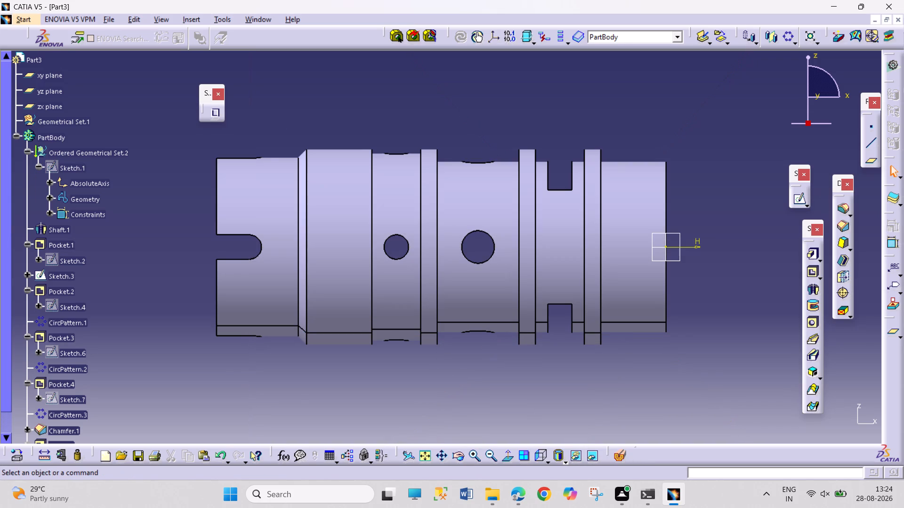
{"action": "left_click", "coordinate": [616, 407]}
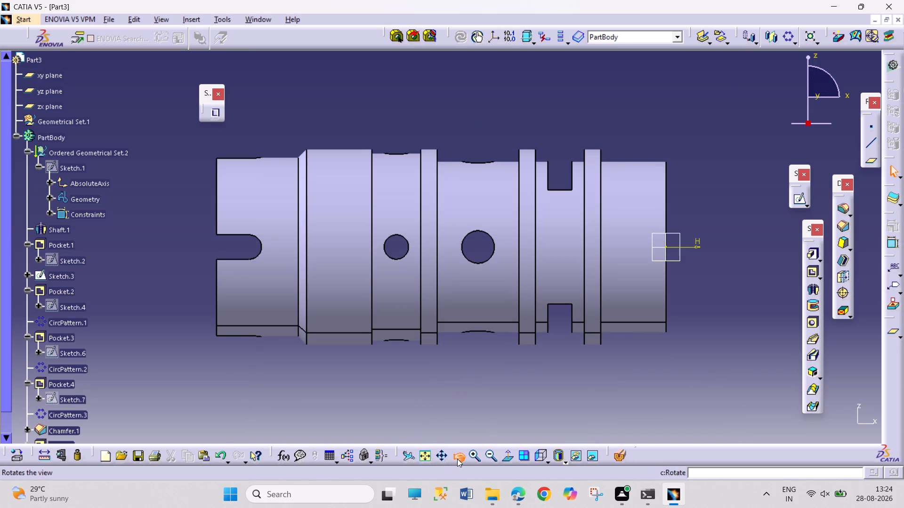
Examine the cuts between the first two collars and the bore from several oblique orientations.
{"action": "left_click", "coordinate": [457, 459]}
{"action": "left_click_drag", "start_coordinate": [538, 396], "coordinate": [512, 193]}
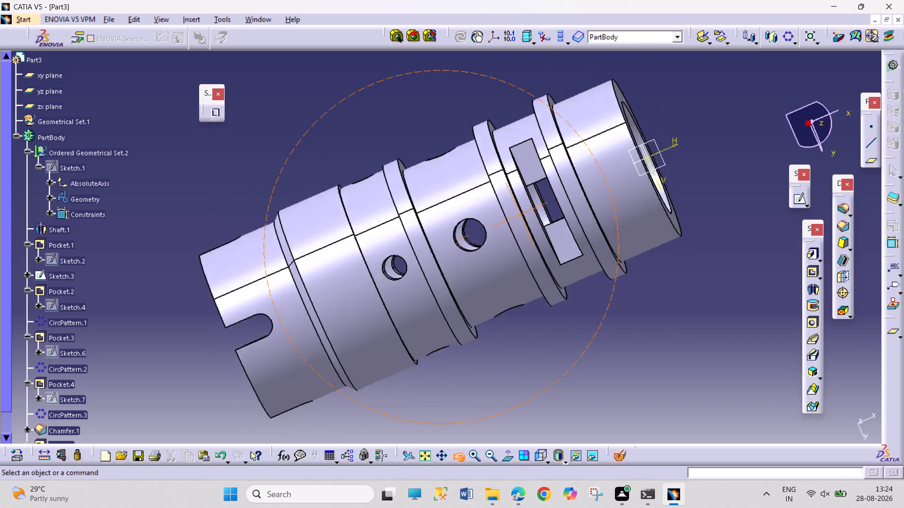
{"action": "left_click_drag", "start_coordinate": [512, 193], "coordinate": [506, 179]}
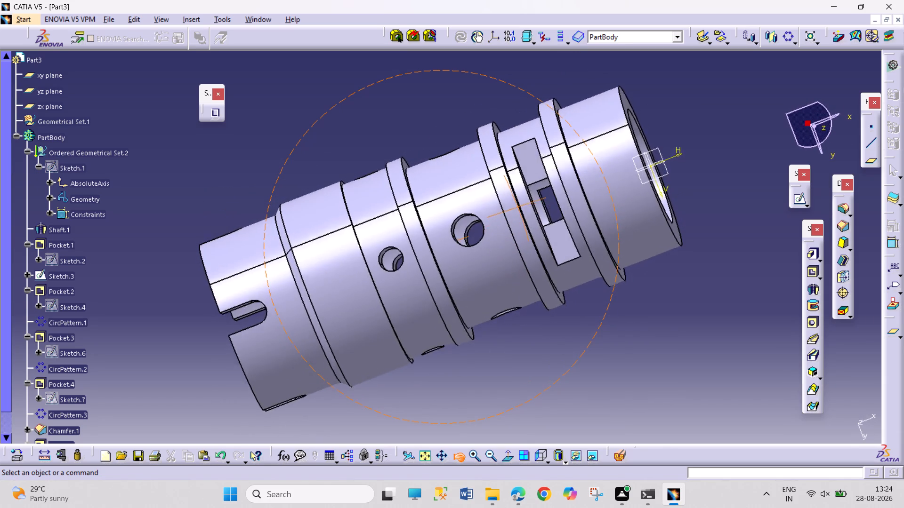
{"action": "left_click_drag", "start_coordinate": [506, 179], "coordinate": [457, 230]}
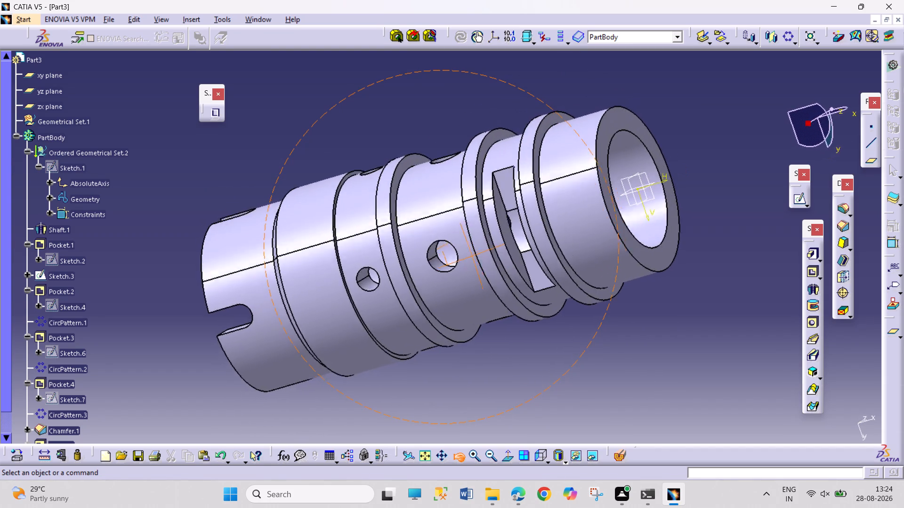
{"action": "left_click_drag", "start_coordinate": [457, 230], "coordinate": [343, 269]}
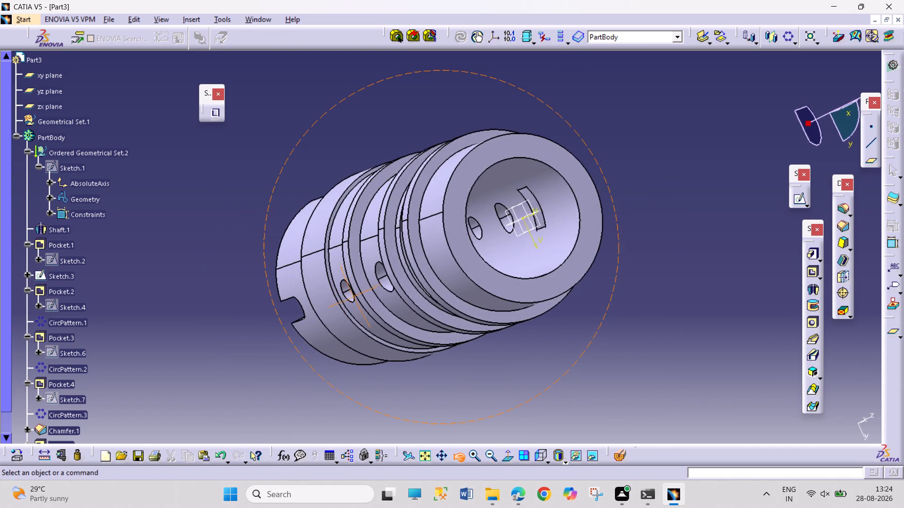
{"action": "left_click_drag", "start_coordinate": [343, 269], "coordinate": [338, 303]}
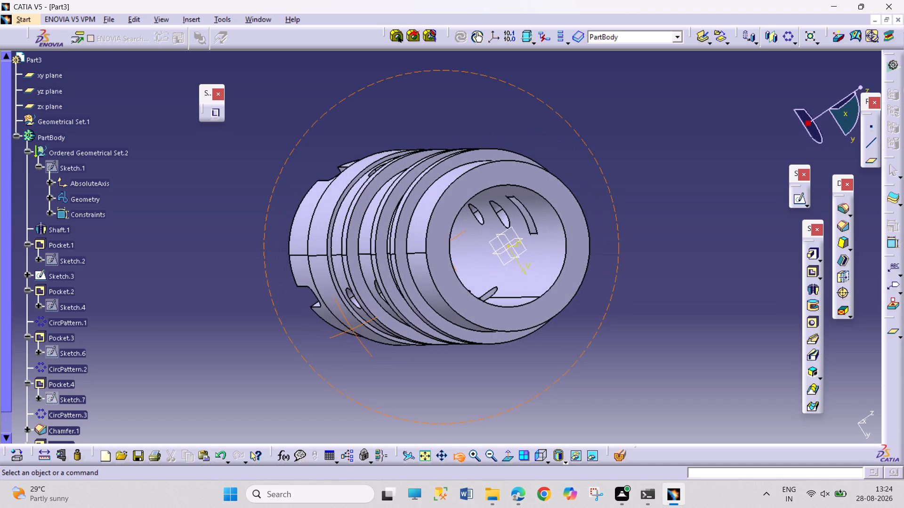
{"action": "left_click_drag", "start_coordinate": [338, 303], "coordinate": [342, 317]}
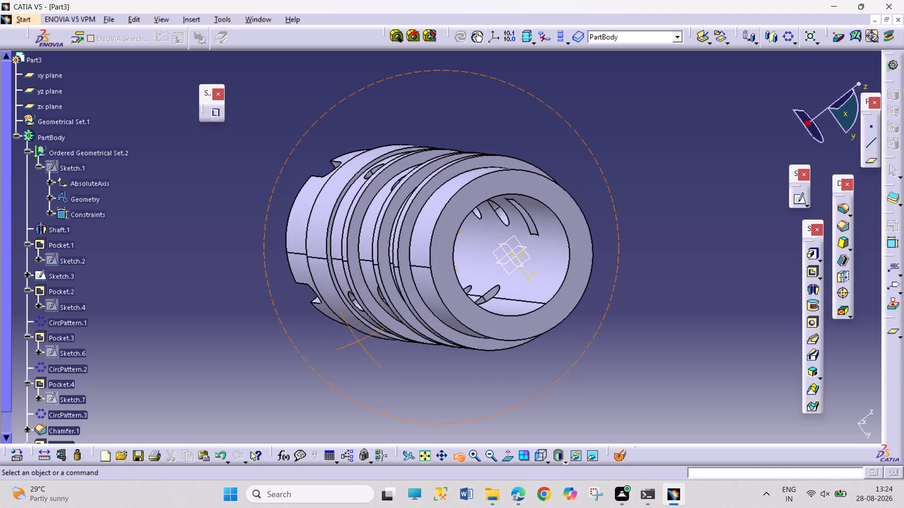
{"action": "left_click_drag", "start_coordinate": [342, 317], "coordinate": [365, 322]}
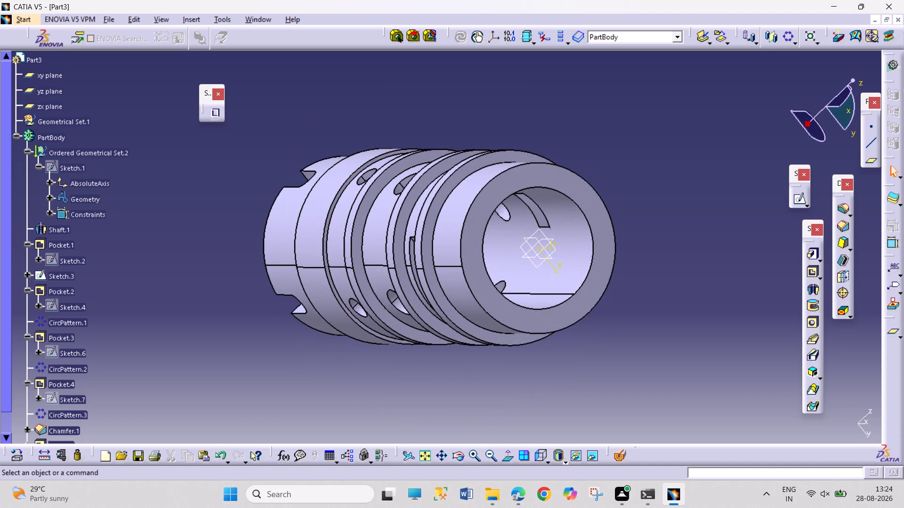
Section the body lengthwise through its axis, examine the bore, holes and rectangular cut from several angles, and close the section.
{"action": "left_click", "coordinate": [622, 459]}
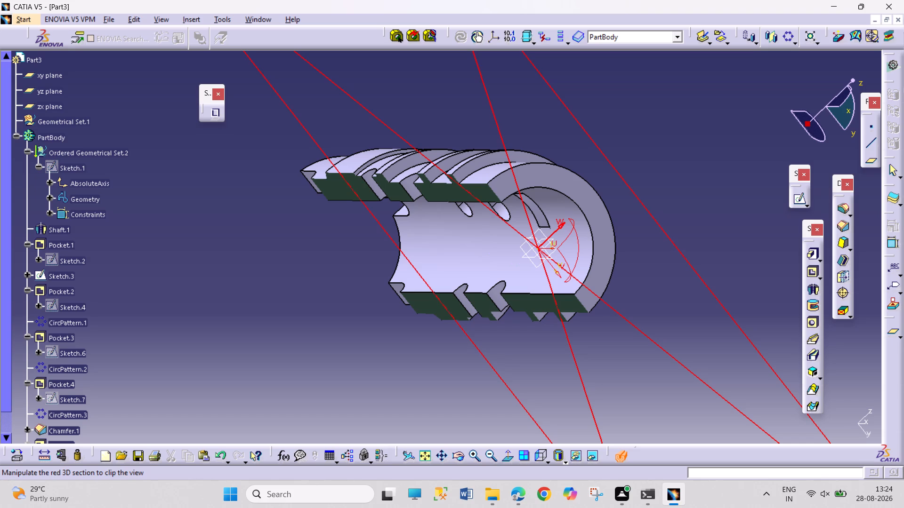
{"action": "left_click", "coordinate": [460, 457]}
{"action": "left_click_drag", "start_coordinate": [375, 347], "coordinate": [492, 214]}
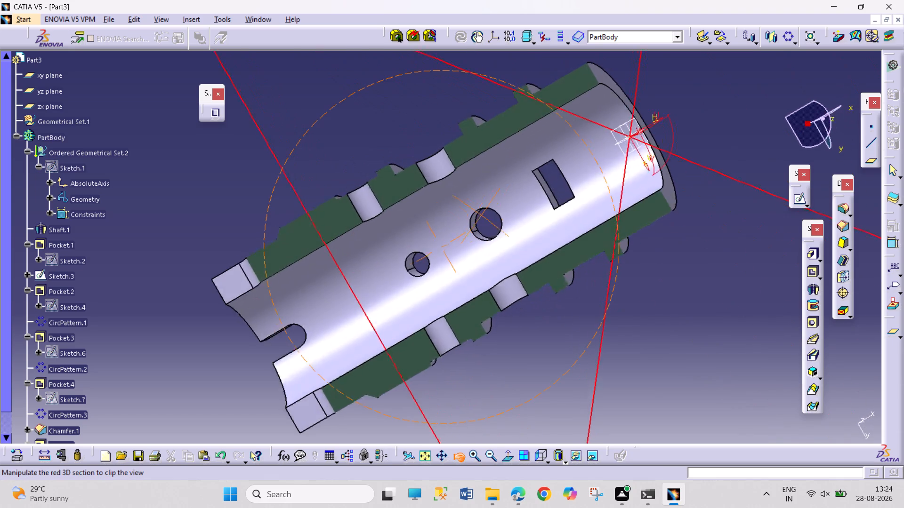
{"action": "left_click_drag", "start_coordinate": [492, 214], "coordinate": [466, 279]}
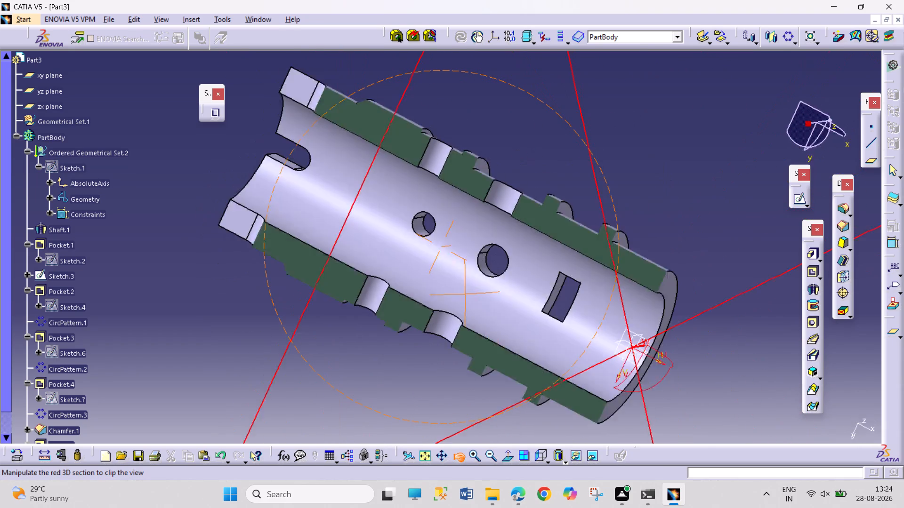
{"action": "left_click_drag", "start_coordinate": [466, 279], "coordinate": [507, 260]}
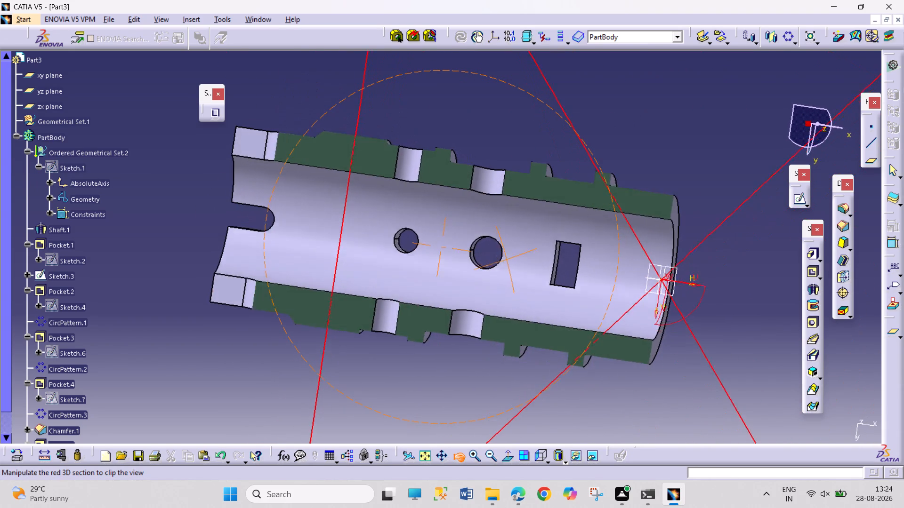
{"action": "left_click_drag", "start_coordinate": [507, 260], "coordinate": [511, 268]}
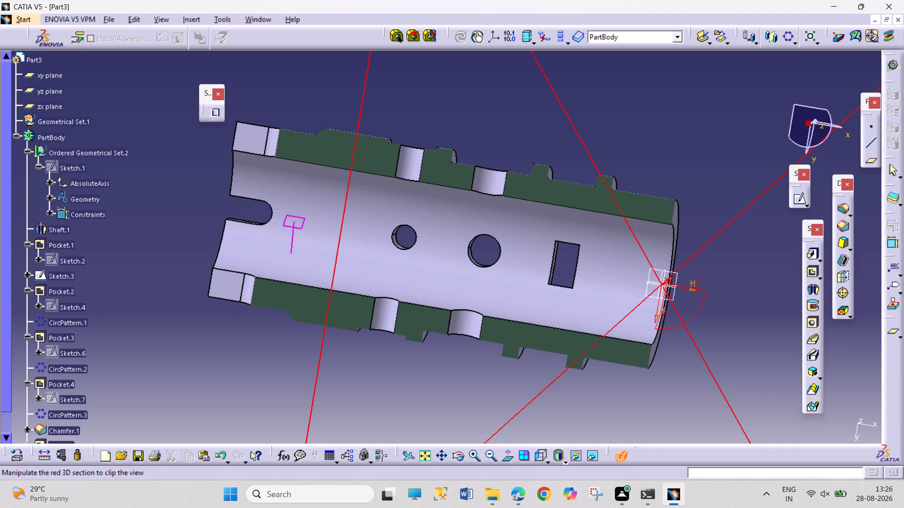
{"action": "key", "text": "Escape"}
{"action": "key", "text": "Escape"}
{"action": "key", "text": "Escape"}
{"action": "key", "text": "Escape"}
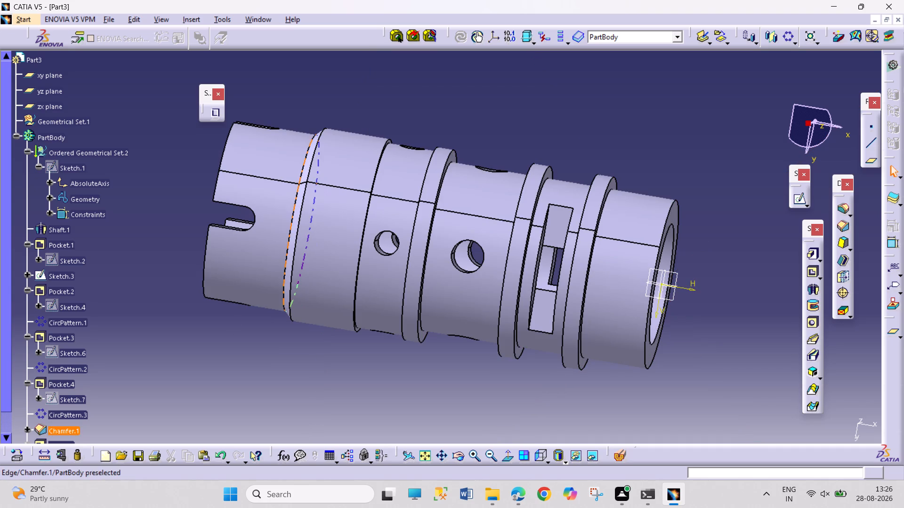
On the slotted end face, sketch a circle about 17.7 mm in diameter centred on the body's axis.
{"action": "left_click", "coordinate": [457, 457]}
{"action": "left_click_drag", "start_coordinate": [178, 222], "coordinate": [220, 247]}
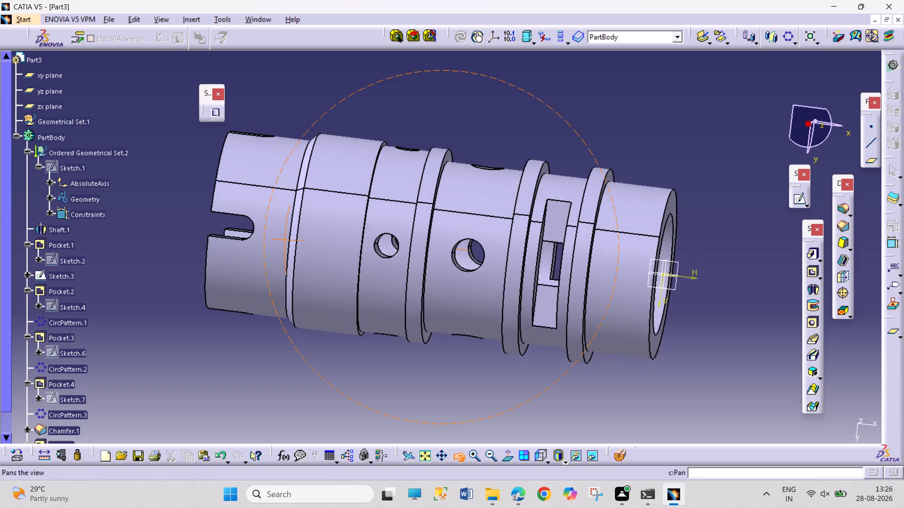
{"action": "left_click_drag", "start_coordinate": [220, 247], "coordinate": [389, 253]}
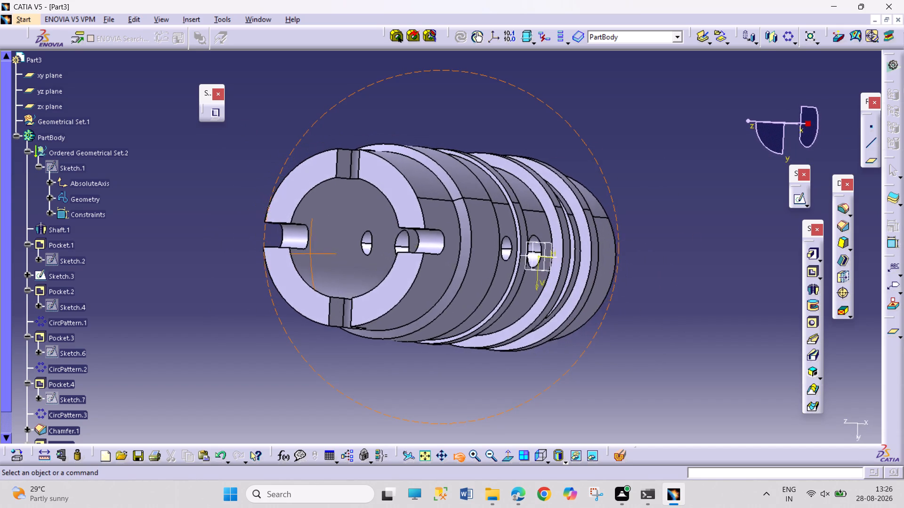
{"action": "left_click_drag", "start_coordinate": [389, 253], "coordinate": [401, 279]}
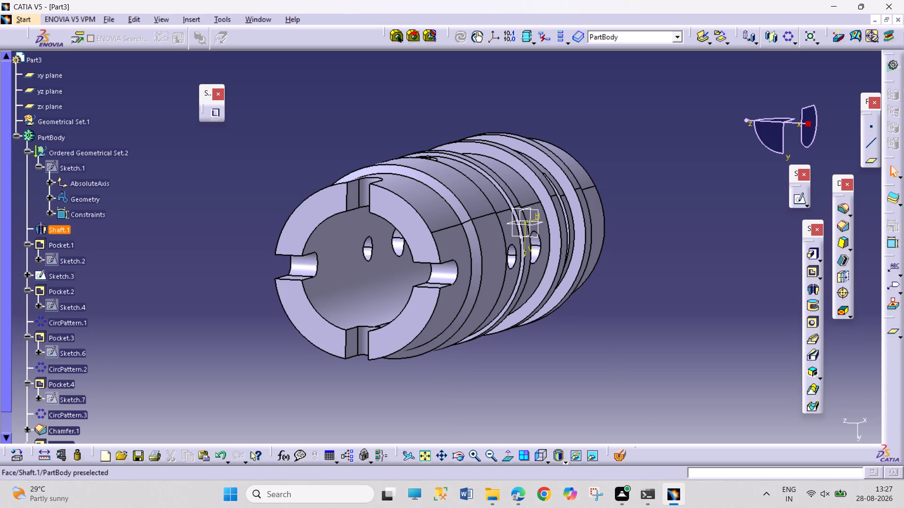
{"action": "left_click", "coordinate": [418, 318]}
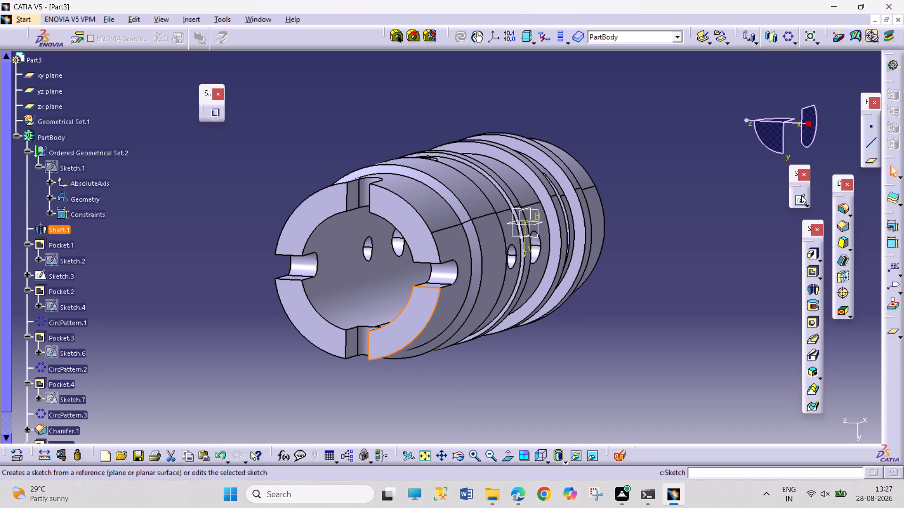
{"action": "left_click", "coordinate": [800, 197]}
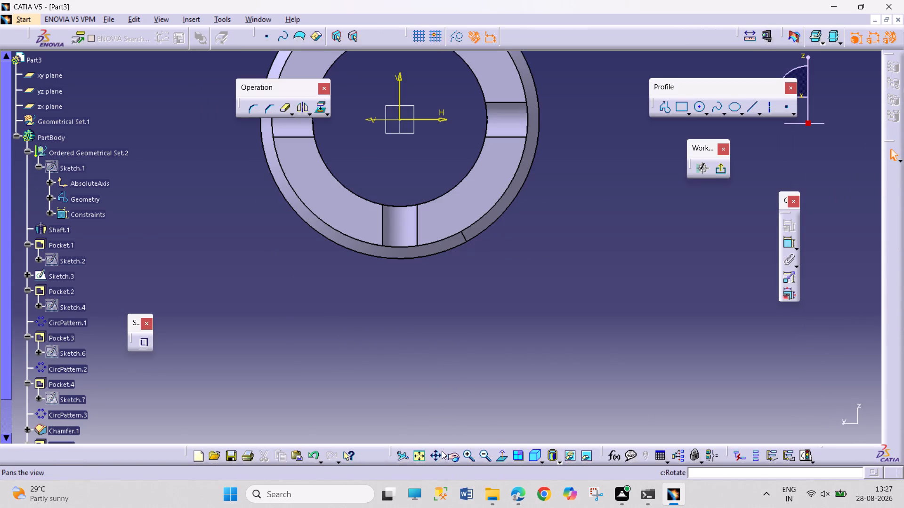
{"action": "left_click", "coordinate": [421, 455]}
{"action": "left_click", "coordinate": [701, 108]}
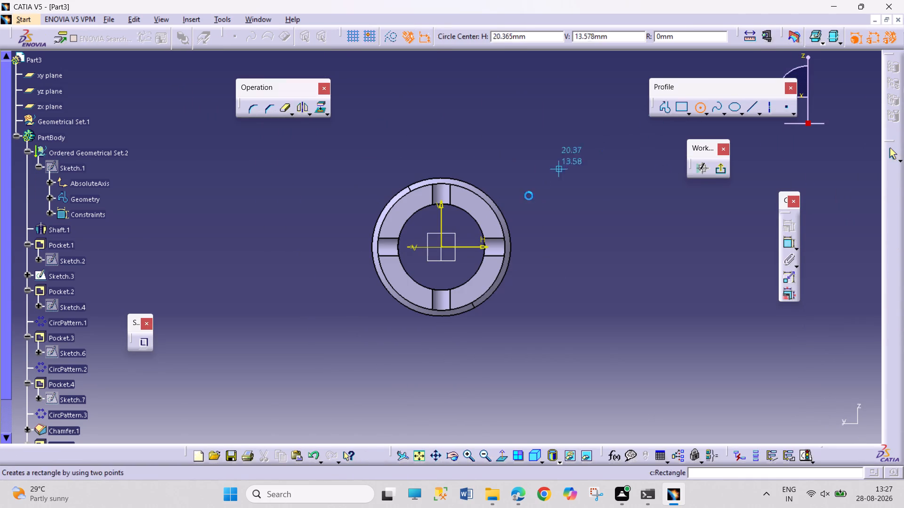
{"action": "left_click", "coordinate": [441, 248]}
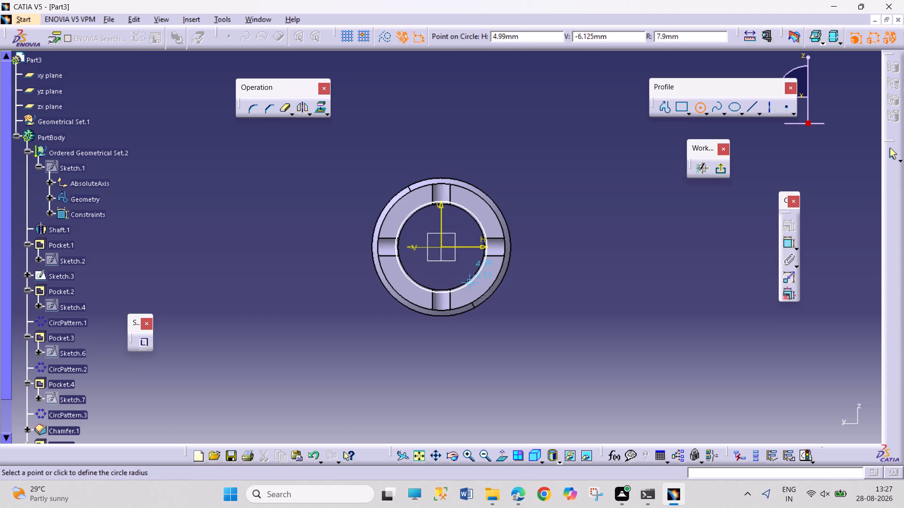
{"action": "left_click", "coordinate": [475, 287]}
Dimension the circle's diameter, set it to 20 mm, and exit the sketch.
{"action": "left_click_drag", "start_coordinate": [786, 242], "coordinate": [776, 246]}
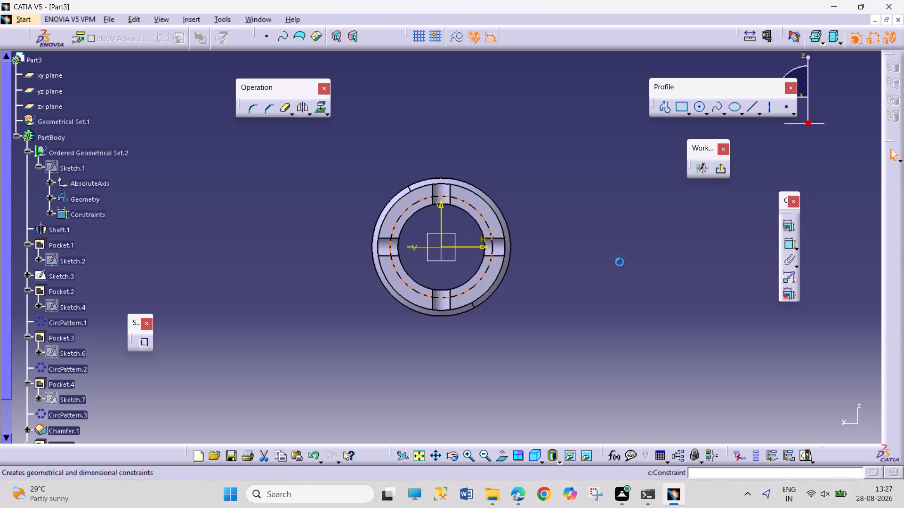
{"action": "left_click", "coordinate": [785, 245]}
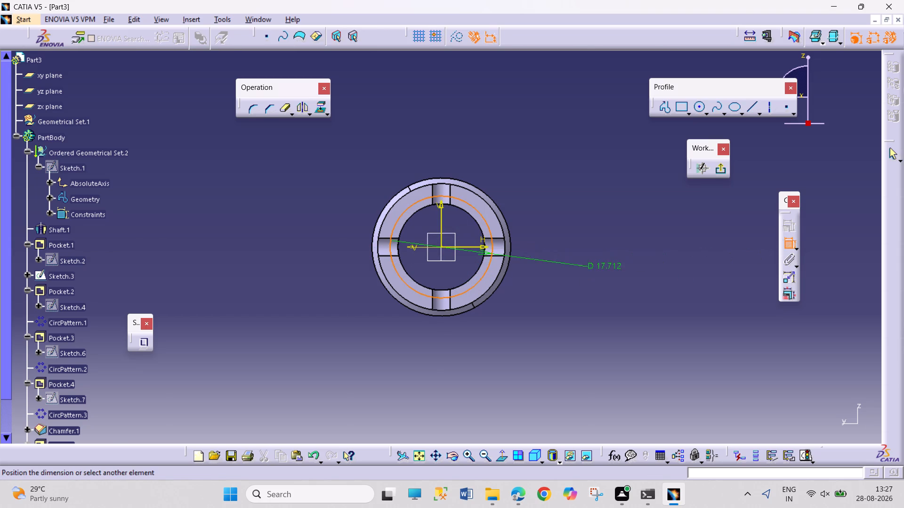
{"action": "left_click", "coordinate": [582, 277]}
{"action": "double_click", "coordinate": [589, 270]}
{"action": "key", "text": "2"}
{"action": "key", "text": "0"}
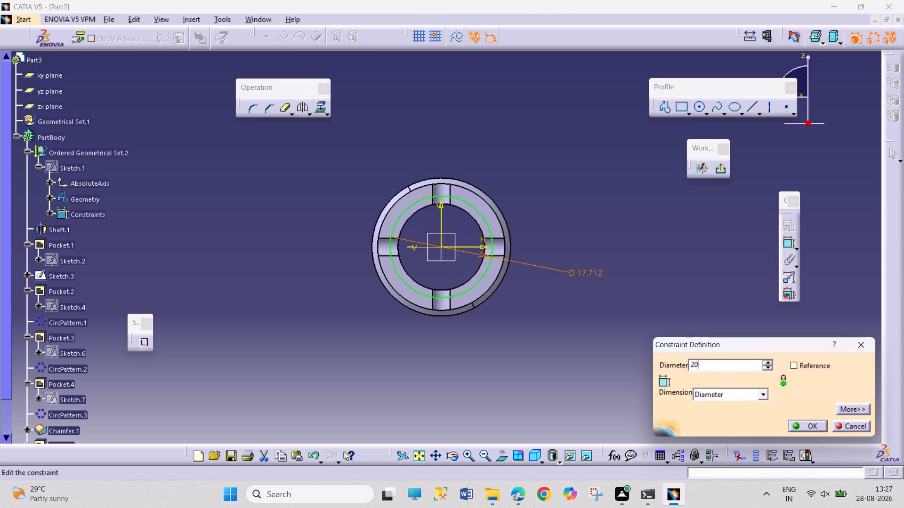
{"action": "key", "text": "Return"}
{"action": "left_click", "coordinate": [721, 170]}
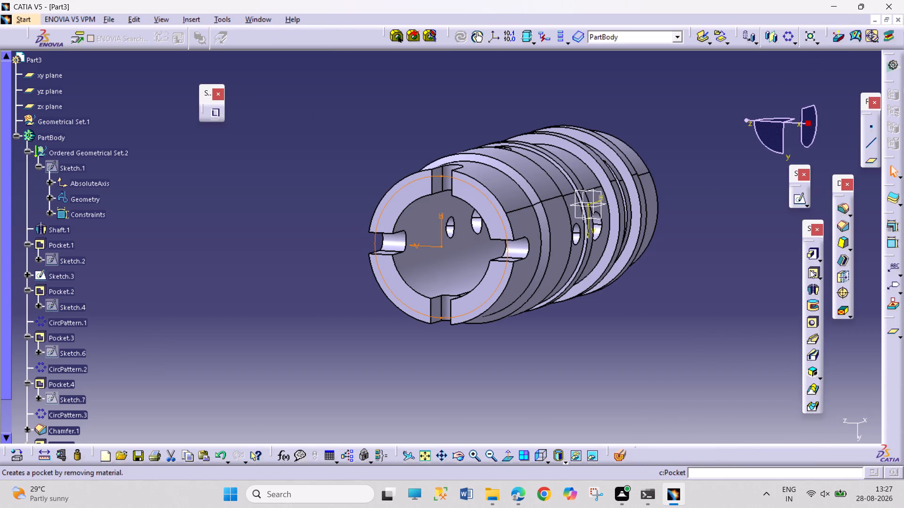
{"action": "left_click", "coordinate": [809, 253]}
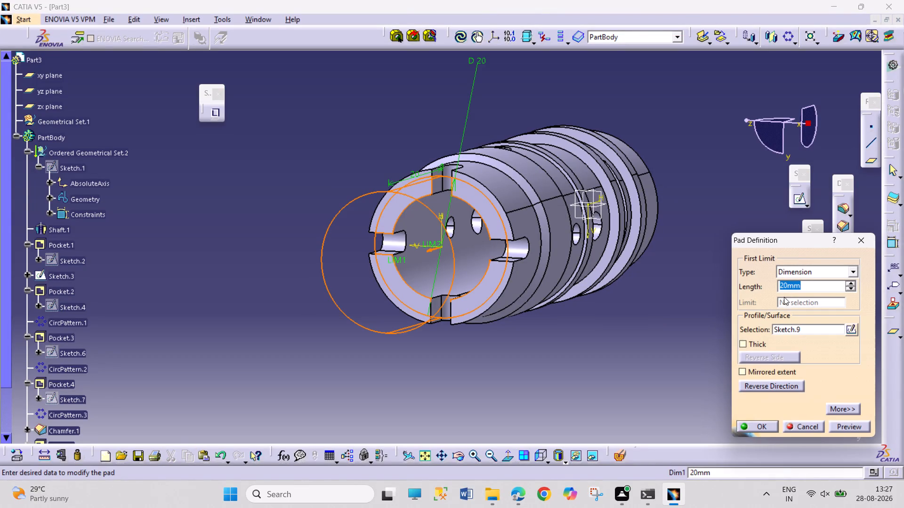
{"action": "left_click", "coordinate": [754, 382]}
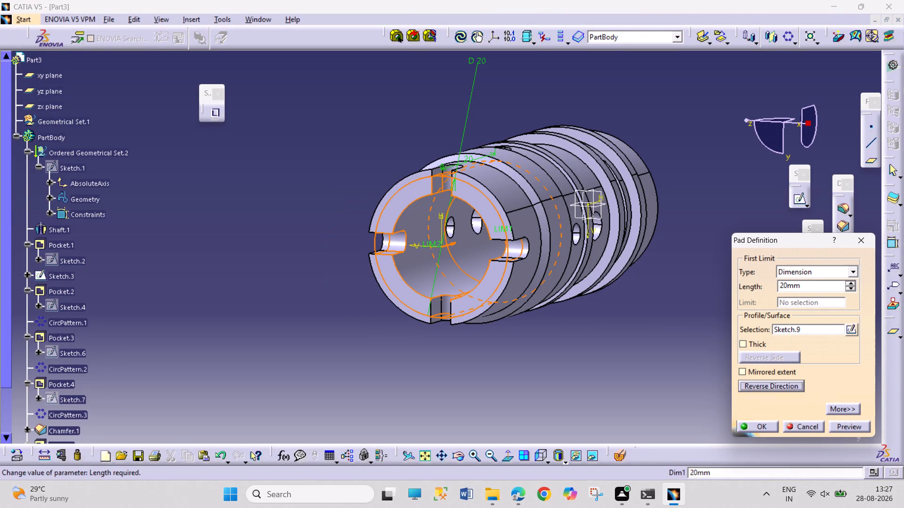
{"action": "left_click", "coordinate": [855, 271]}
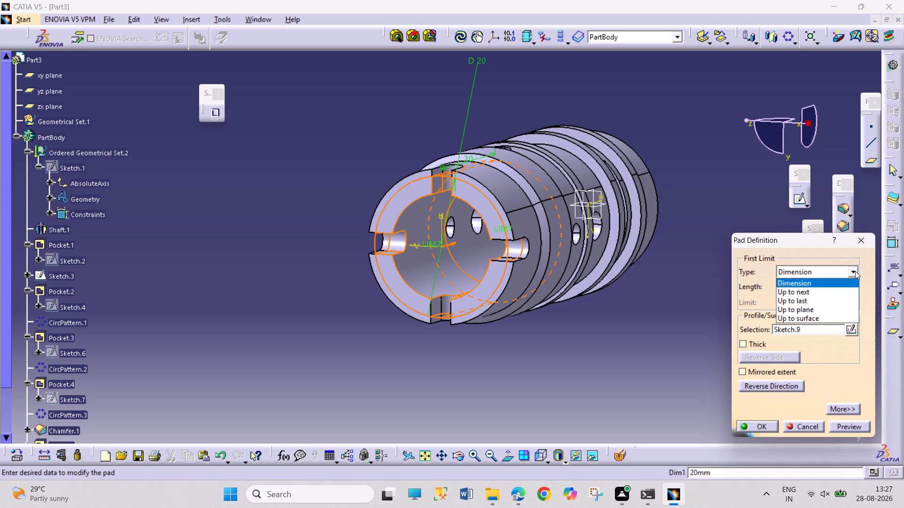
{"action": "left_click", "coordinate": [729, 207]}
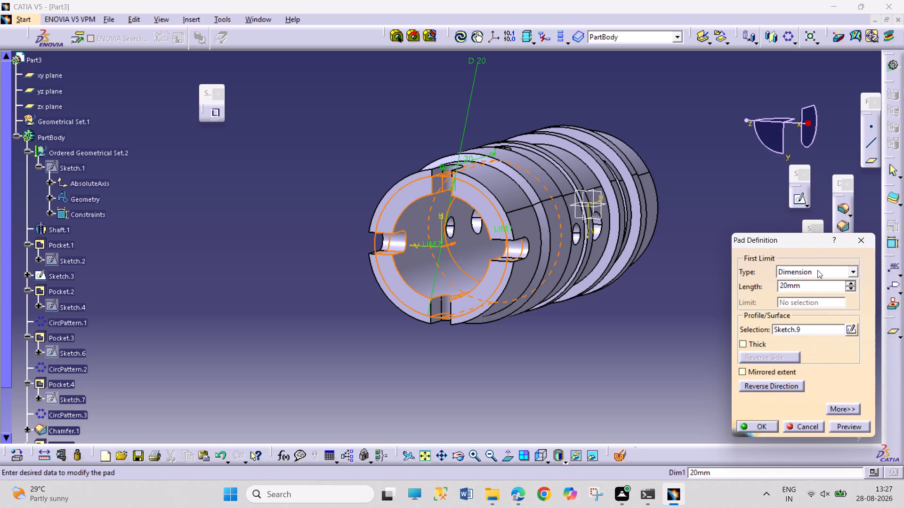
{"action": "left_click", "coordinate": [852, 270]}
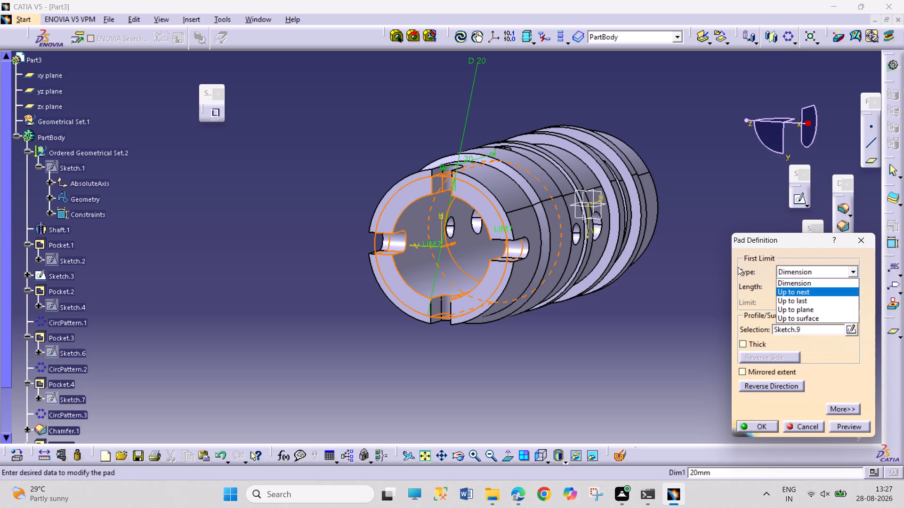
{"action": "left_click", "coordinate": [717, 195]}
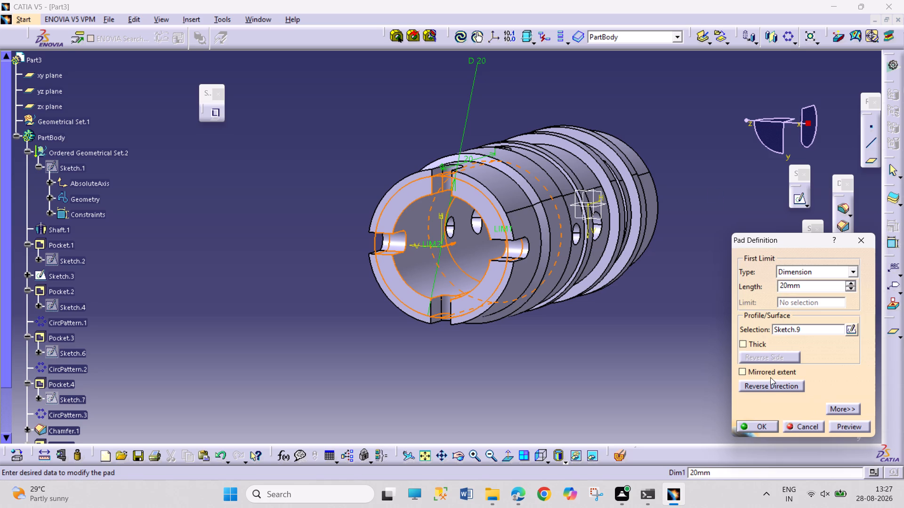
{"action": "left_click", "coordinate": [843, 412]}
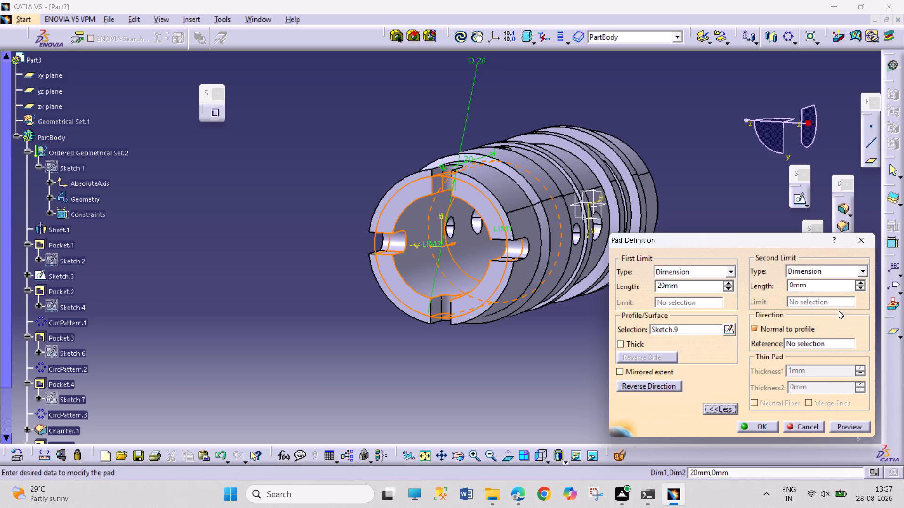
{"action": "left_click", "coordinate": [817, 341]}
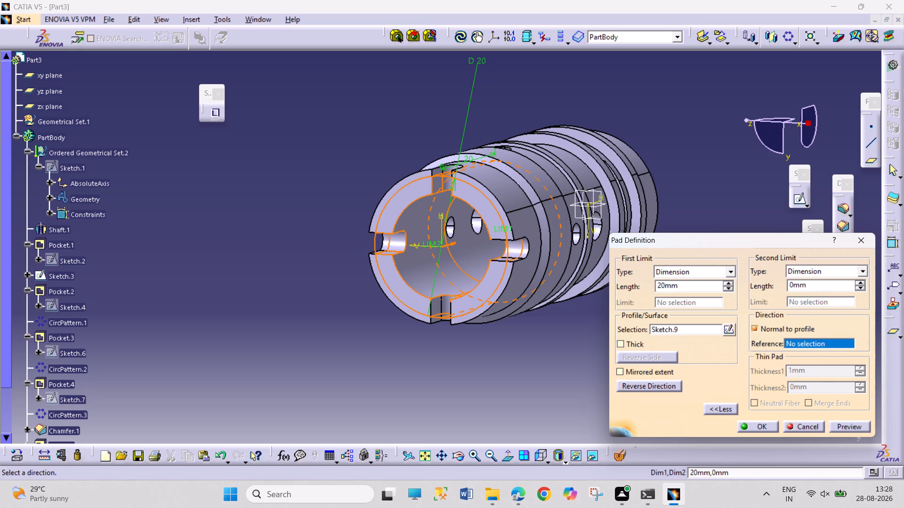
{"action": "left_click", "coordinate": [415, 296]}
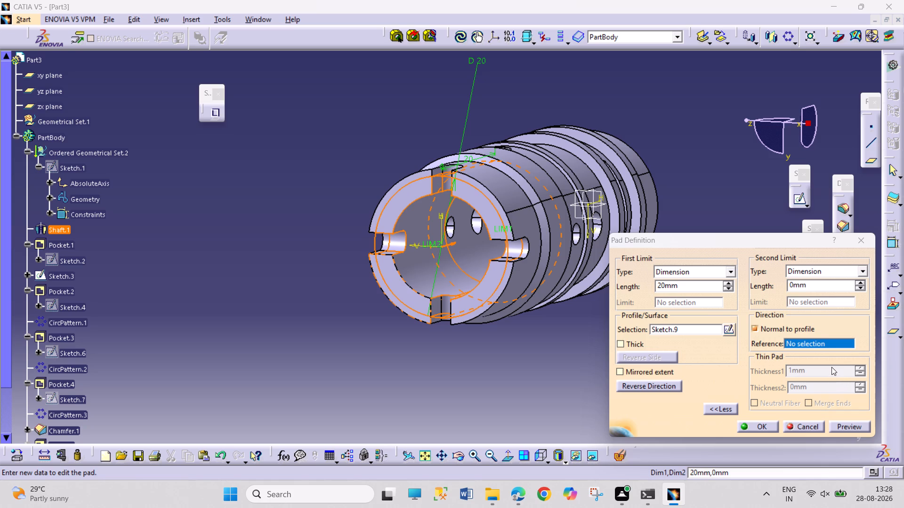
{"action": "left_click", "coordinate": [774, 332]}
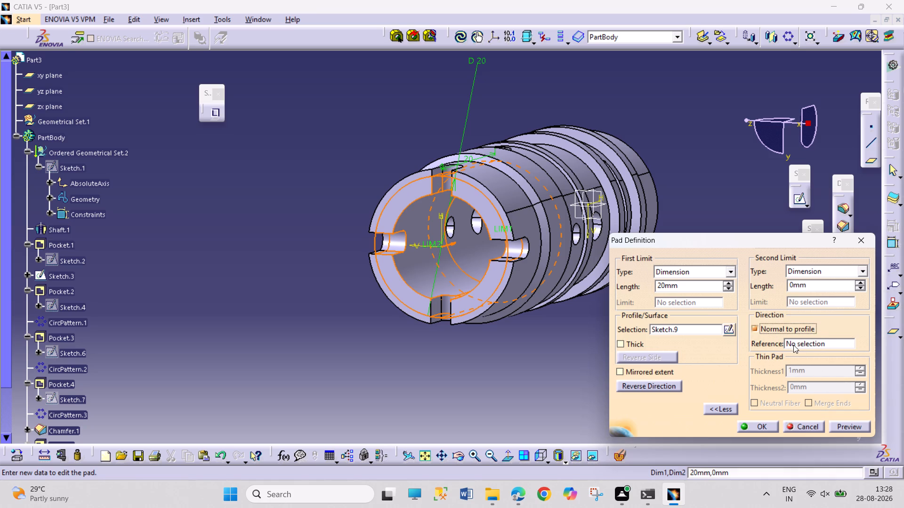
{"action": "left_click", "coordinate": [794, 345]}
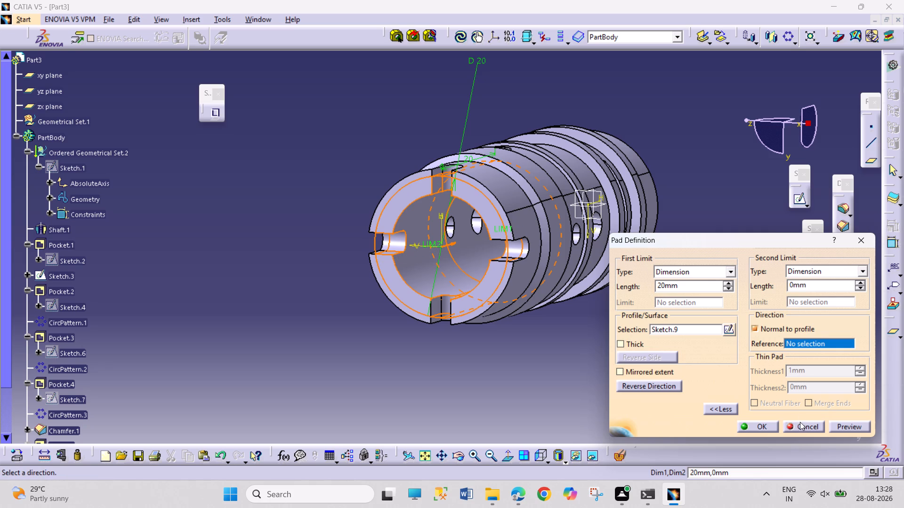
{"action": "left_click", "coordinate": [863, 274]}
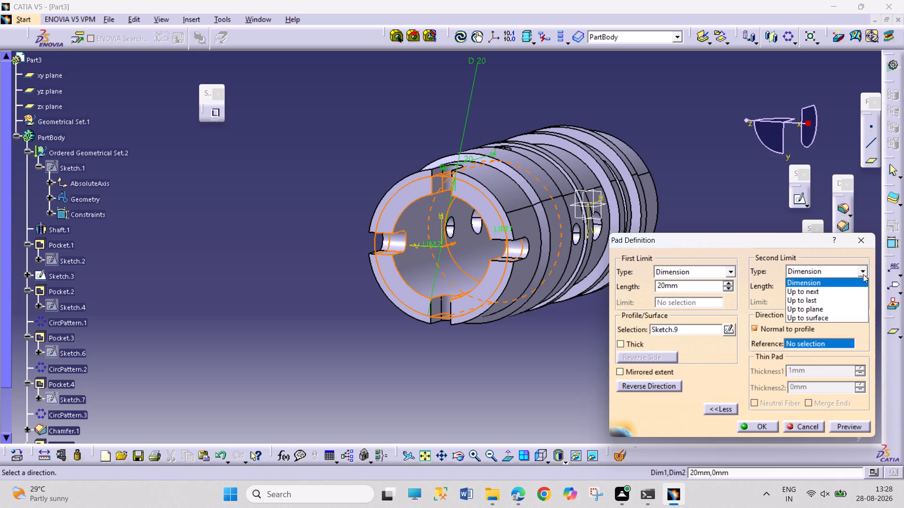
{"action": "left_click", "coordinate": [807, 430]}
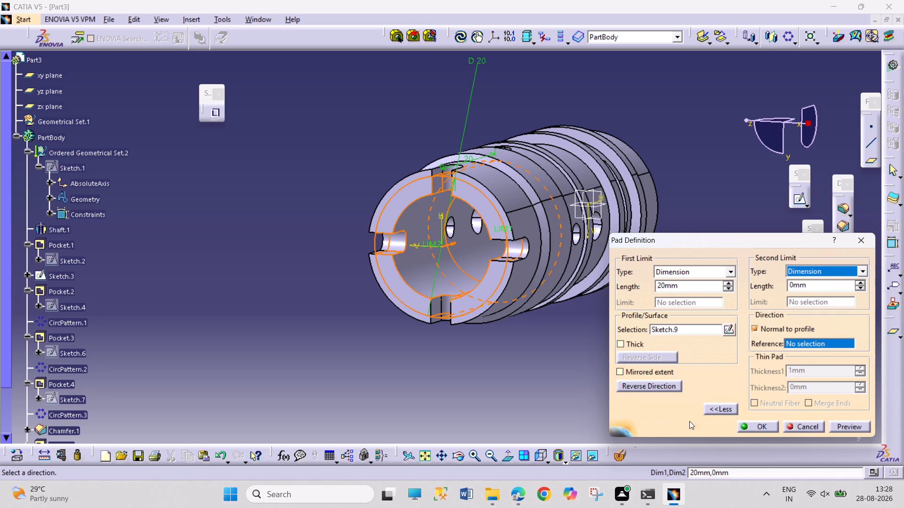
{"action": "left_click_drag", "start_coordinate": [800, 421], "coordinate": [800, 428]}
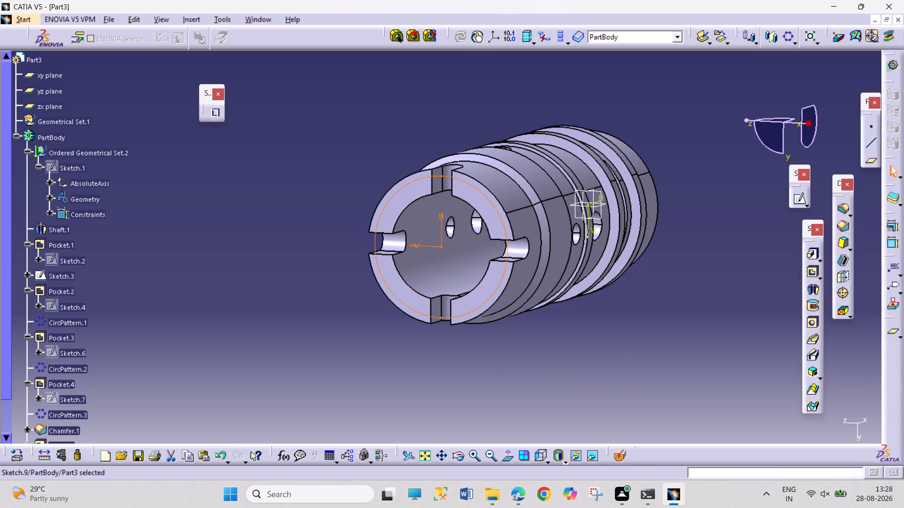
Undo the 20 mm circle sketch on the slotted end face.
{"action": "left_click", "coordinate": [500, 371]}
{"action": "key", "text": "ctrl+z"}
{"action": "key", "text": "ctrl+z"}
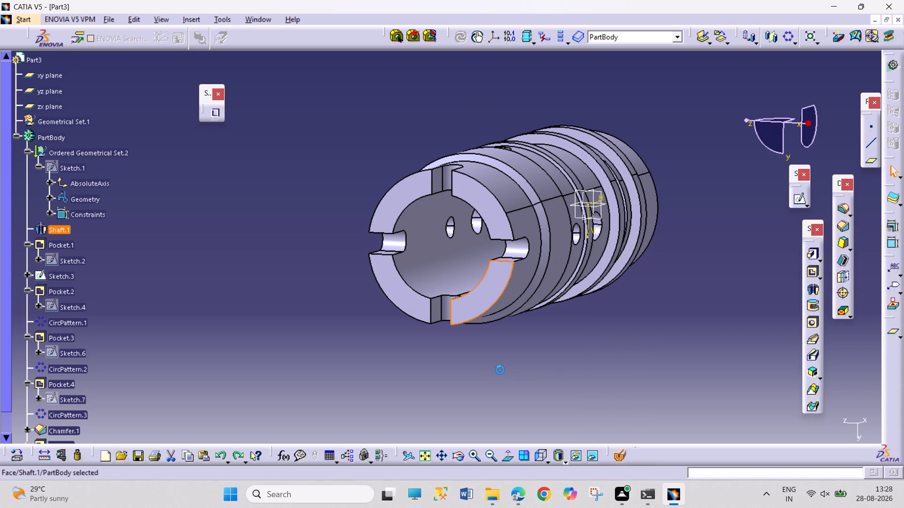
{"action": "left_click", "coordinate": [521, 376]}
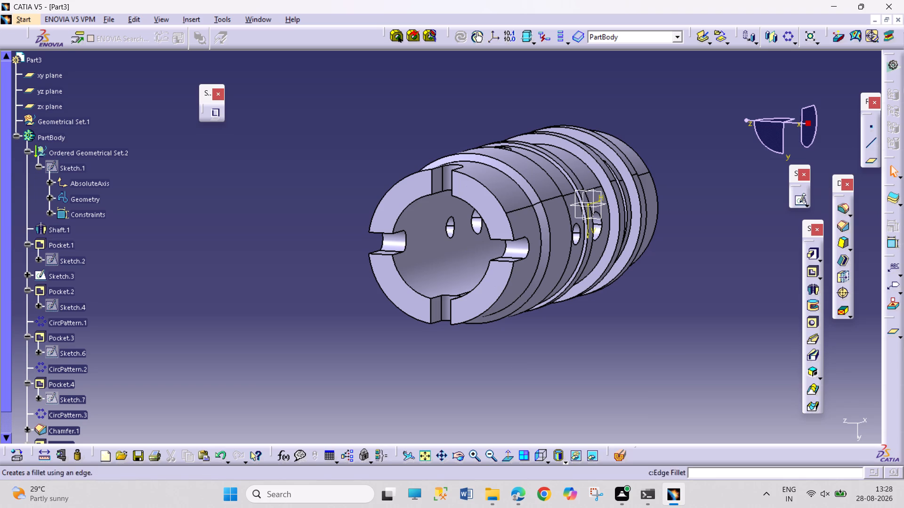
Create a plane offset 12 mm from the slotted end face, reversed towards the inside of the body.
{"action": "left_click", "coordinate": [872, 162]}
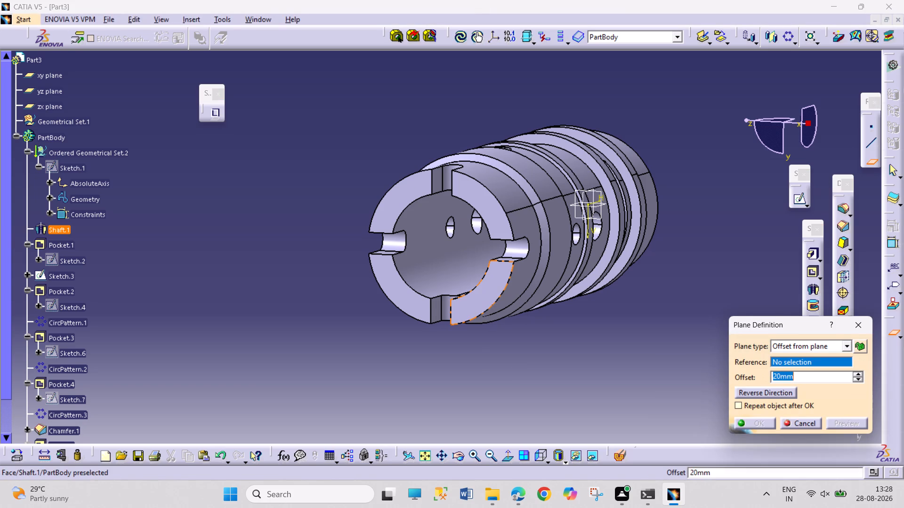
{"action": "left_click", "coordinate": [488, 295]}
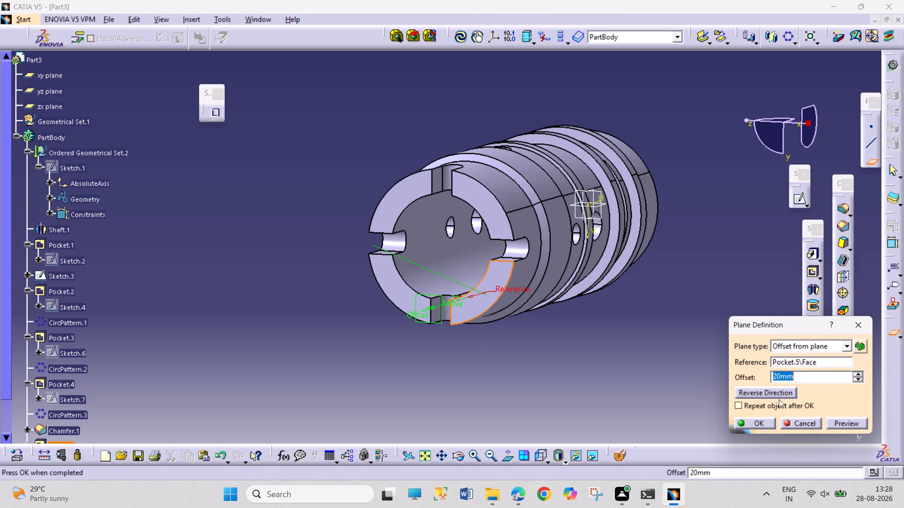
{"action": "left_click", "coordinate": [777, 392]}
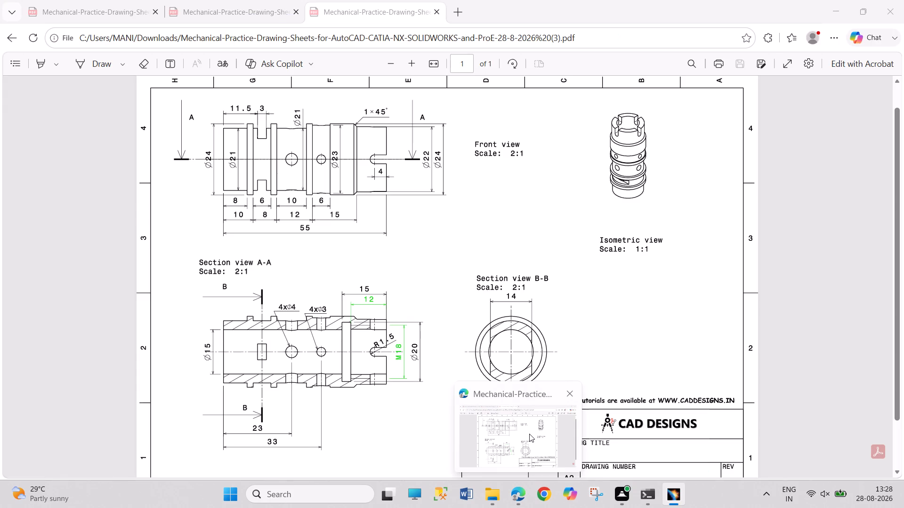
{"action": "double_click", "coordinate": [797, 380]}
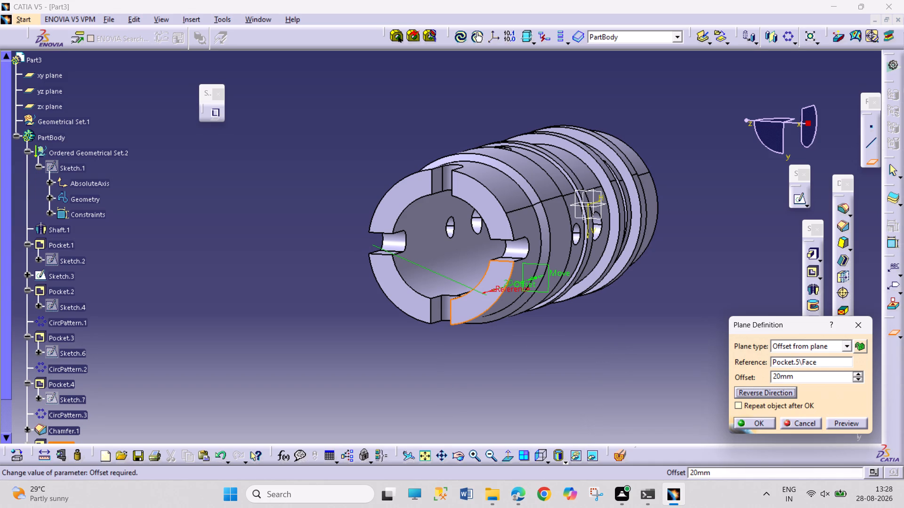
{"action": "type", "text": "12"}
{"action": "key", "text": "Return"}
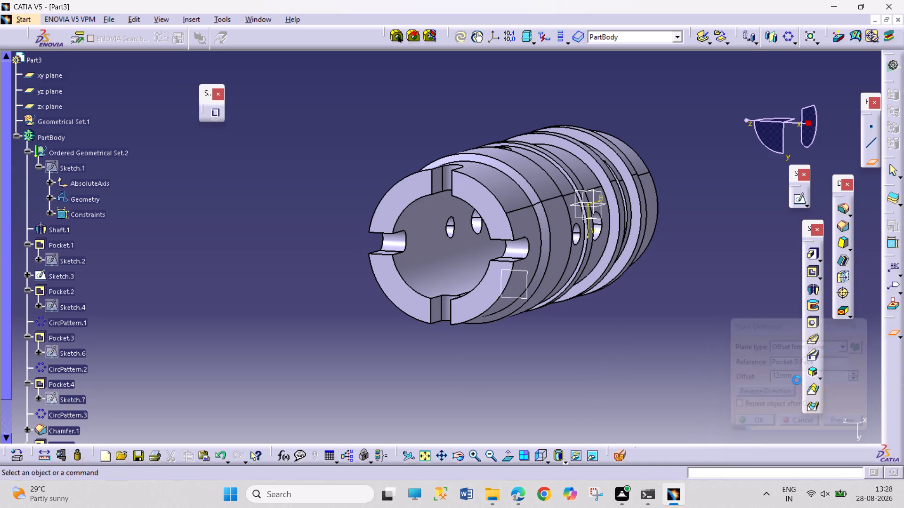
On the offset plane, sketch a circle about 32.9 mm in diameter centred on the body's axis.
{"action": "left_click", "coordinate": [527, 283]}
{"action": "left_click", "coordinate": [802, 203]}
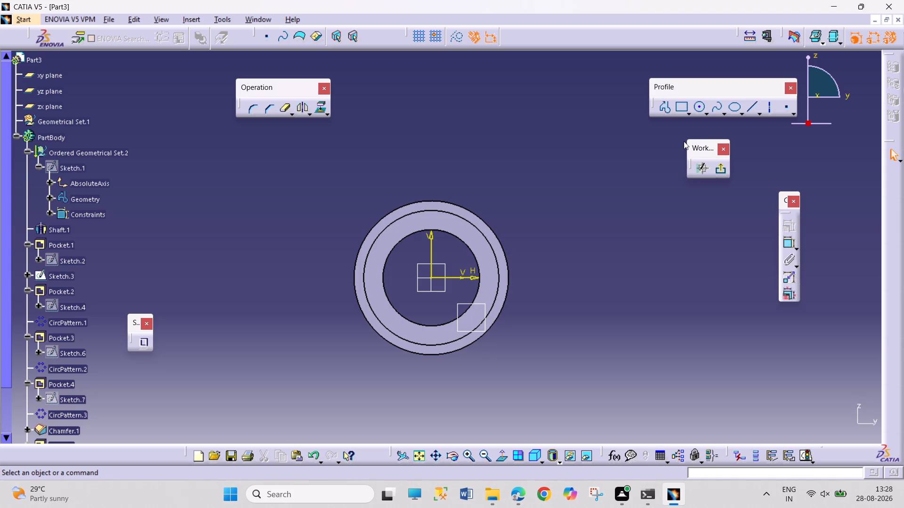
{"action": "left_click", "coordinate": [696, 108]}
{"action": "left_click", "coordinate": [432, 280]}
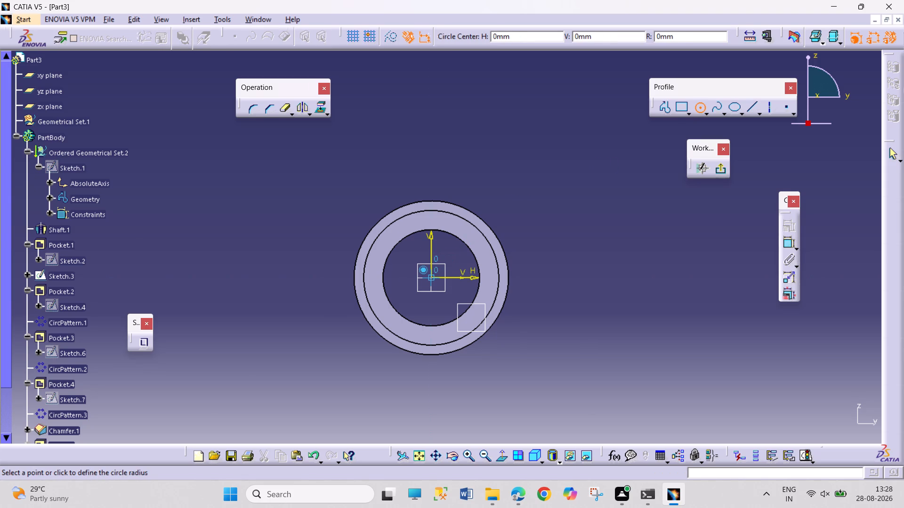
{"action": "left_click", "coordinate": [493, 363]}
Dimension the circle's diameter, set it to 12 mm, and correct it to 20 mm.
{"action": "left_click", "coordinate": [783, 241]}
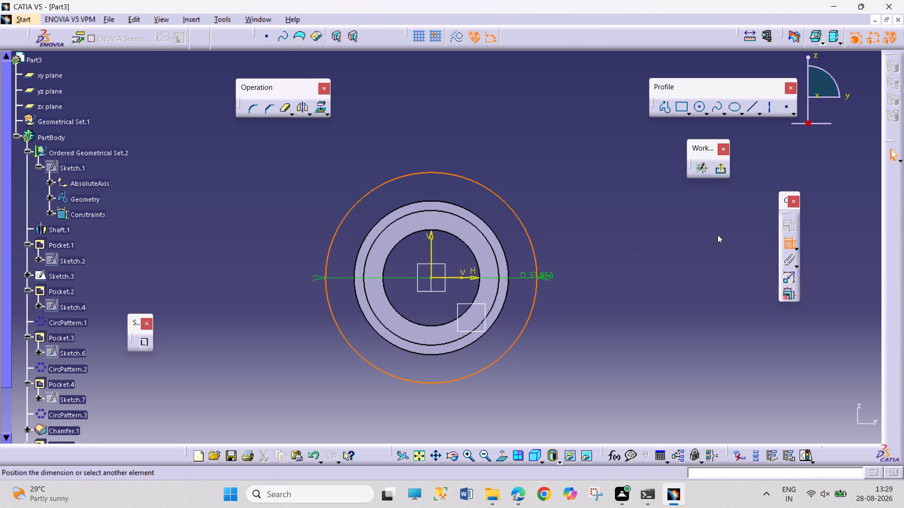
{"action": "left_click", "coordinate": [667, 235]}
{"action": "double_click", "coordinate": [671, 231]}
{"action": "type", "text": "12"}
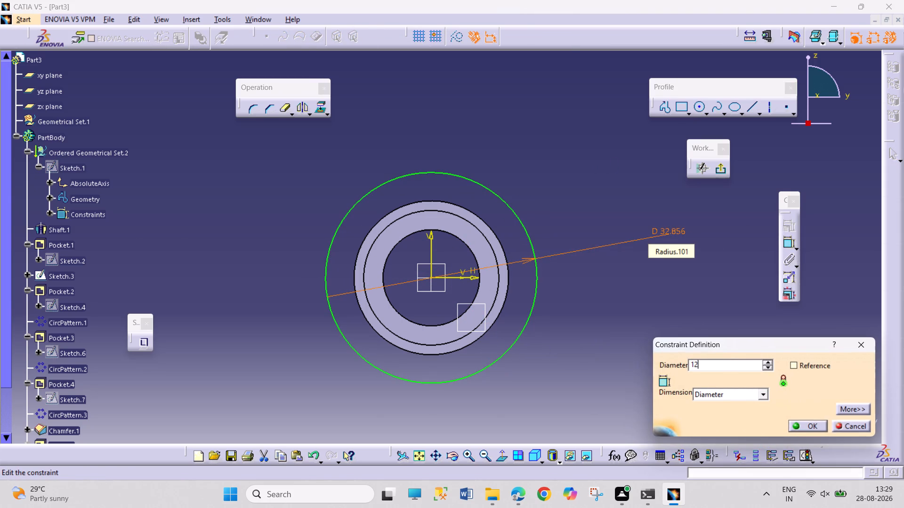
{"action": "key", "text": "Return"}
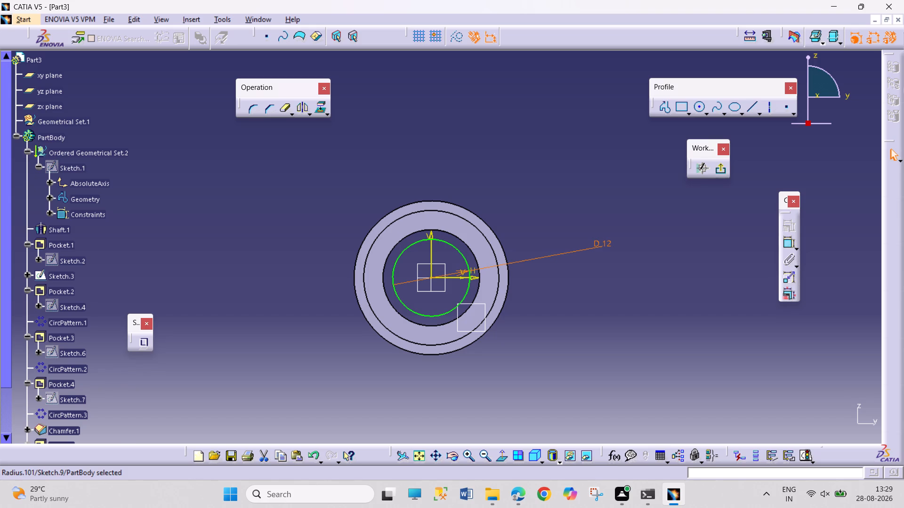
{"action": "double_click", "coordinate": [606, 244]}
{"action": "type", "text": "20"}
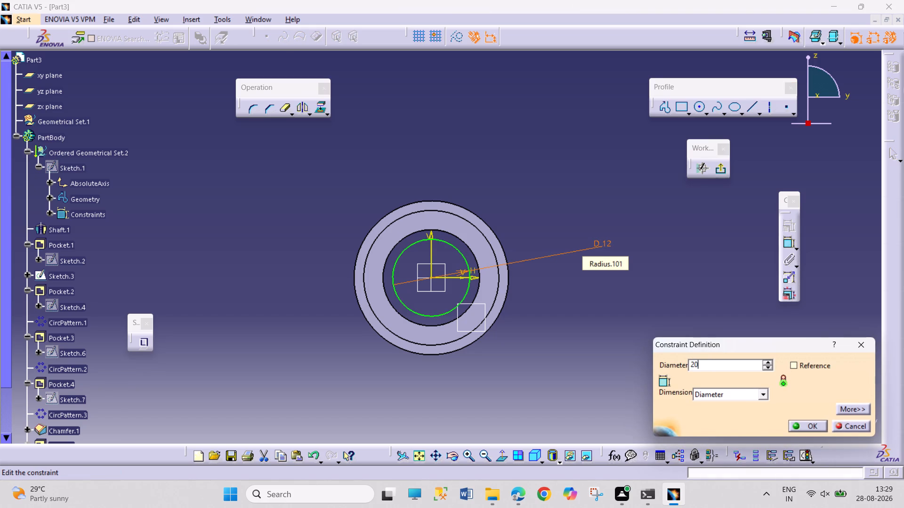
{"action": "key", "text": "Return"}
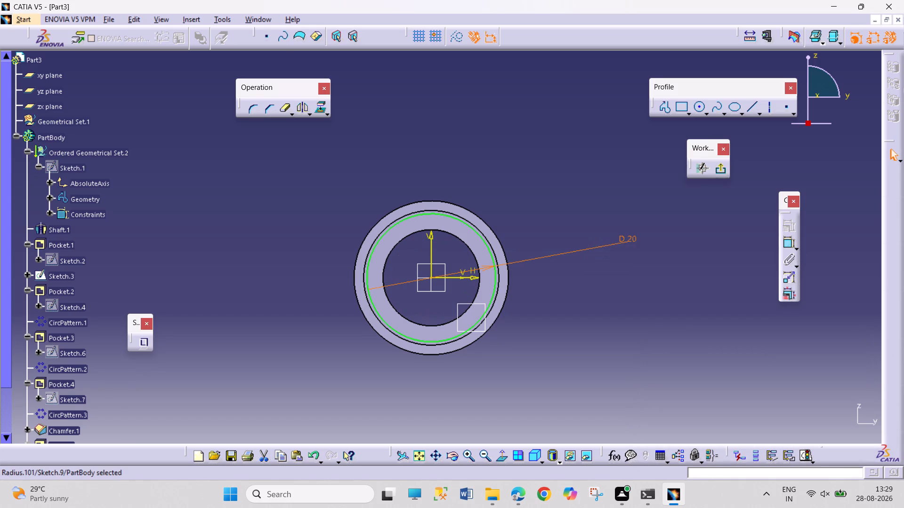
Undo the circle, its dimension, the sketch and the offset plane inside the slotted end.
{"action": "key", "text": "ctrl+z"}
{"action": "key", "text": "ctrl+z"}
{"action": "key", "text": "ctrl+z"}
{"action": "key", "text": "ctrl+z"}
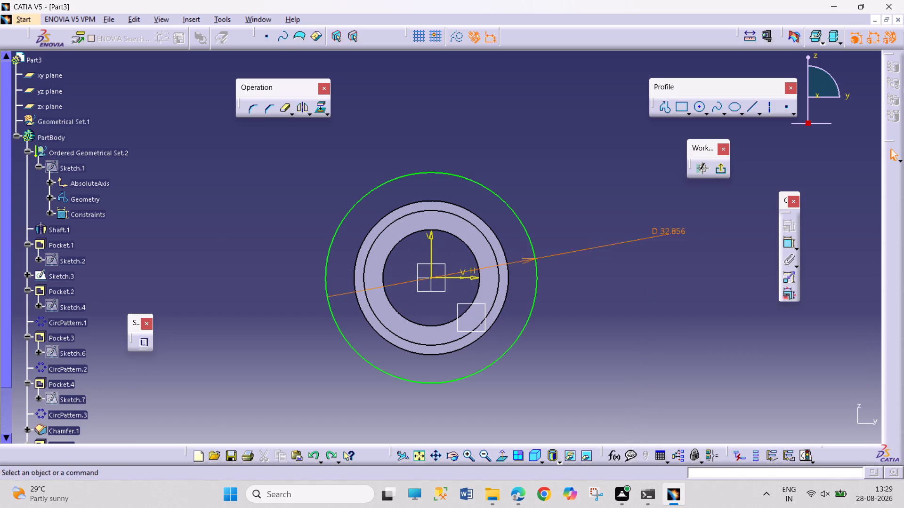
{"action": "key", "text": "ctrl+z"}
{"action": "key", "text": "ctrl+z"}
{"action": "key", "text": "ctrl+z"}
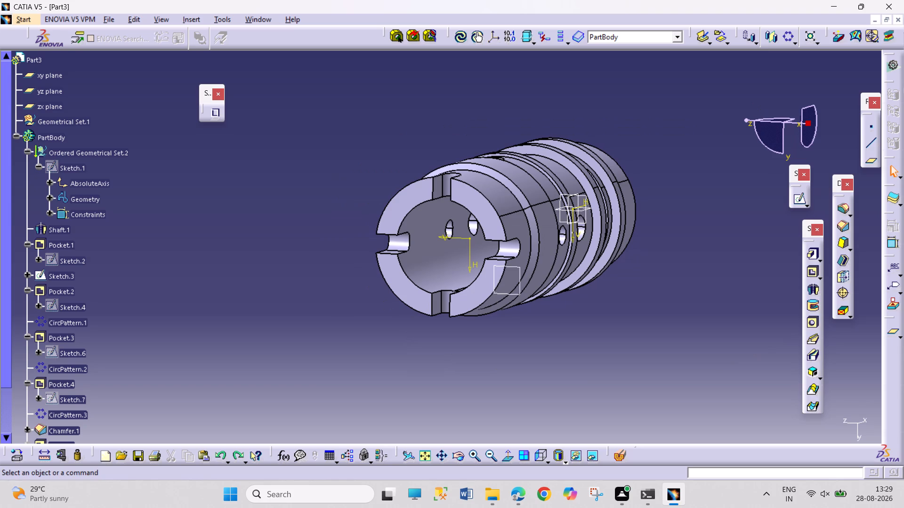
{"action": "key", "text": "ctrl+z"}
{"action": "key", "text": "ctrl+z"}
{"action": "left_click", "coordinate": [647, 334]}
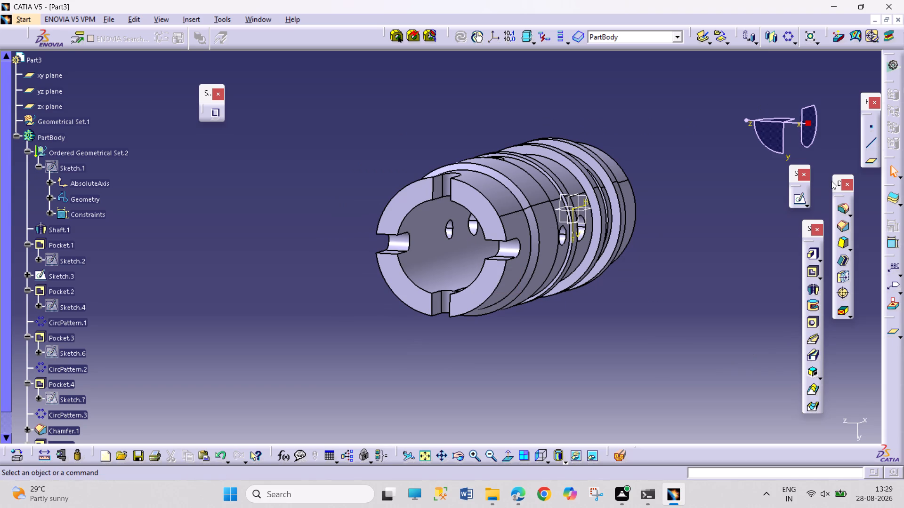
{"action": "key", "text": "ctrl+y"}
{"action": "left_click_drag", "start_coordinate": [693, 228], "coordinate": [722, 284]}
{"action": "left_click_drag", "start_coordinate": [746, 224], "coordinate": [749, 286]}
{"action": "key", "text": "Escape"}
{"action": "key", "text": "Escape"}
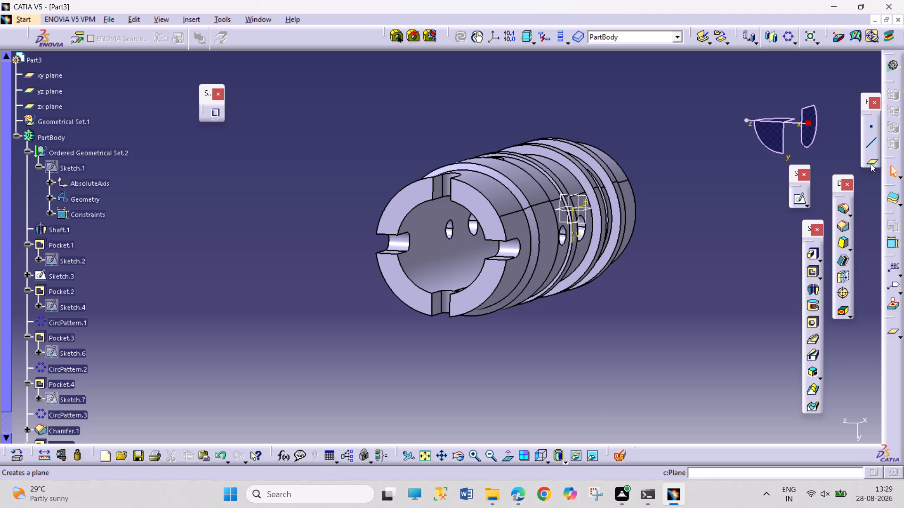
Create a plane offset 12 mm from the slotted end face, reversed towards the inside of the body.
{"action": "left_click", "coordinate": [871, 163]}
{"action": "left_click", "coordinate": [488, 291]}
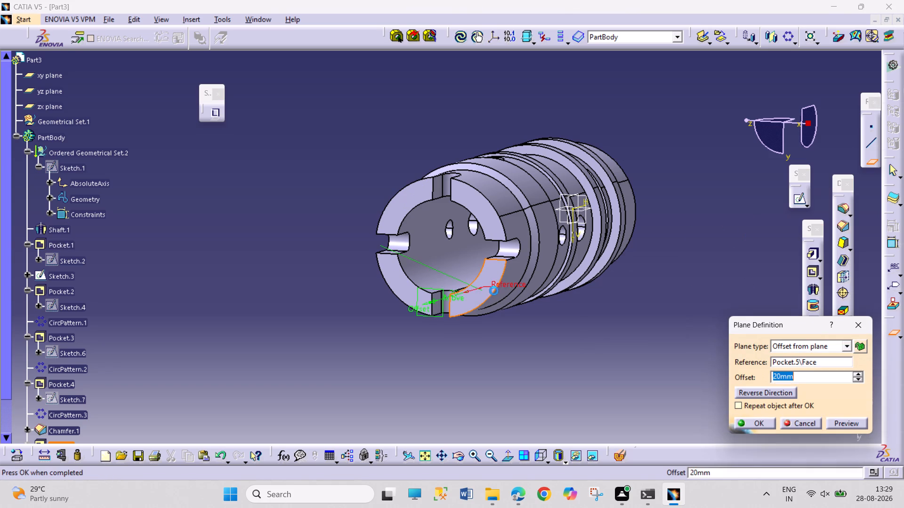
{"action": "left_click", "coordinate": [769, 391]}
{"action": "double_click", "coordinate": [795, 377]}
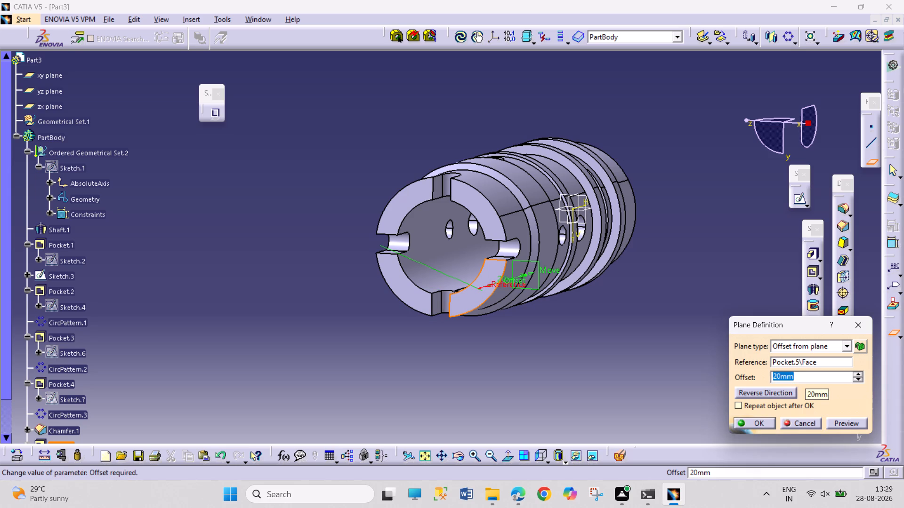
{"action": "key", "text": "1"}
{"action": "key", "text": "2"}
{"action": "key", "text": "Return"}
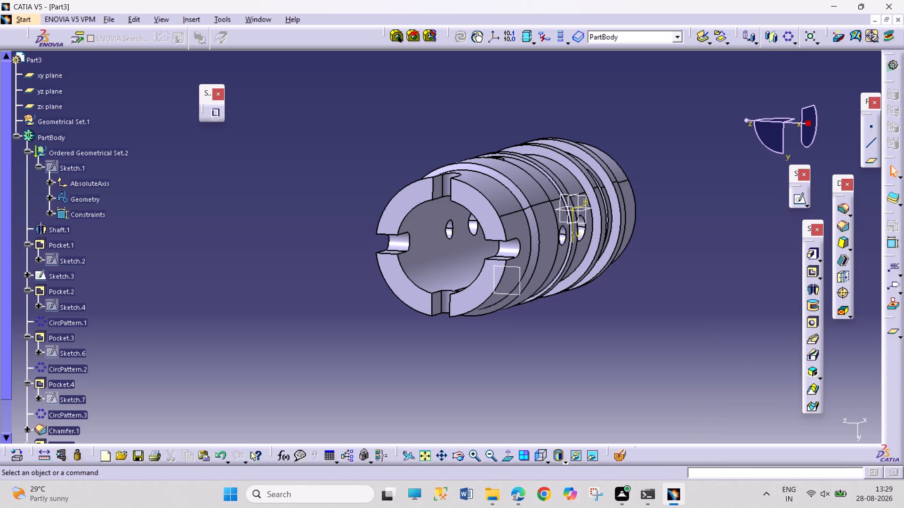
On the offset plane, sketch a circle about 17.6 mm in diameter centred on the body's axis.
{"action": "left_click_drag", "start_coordinate": [518, 294], "coordinate": [525, 294]}
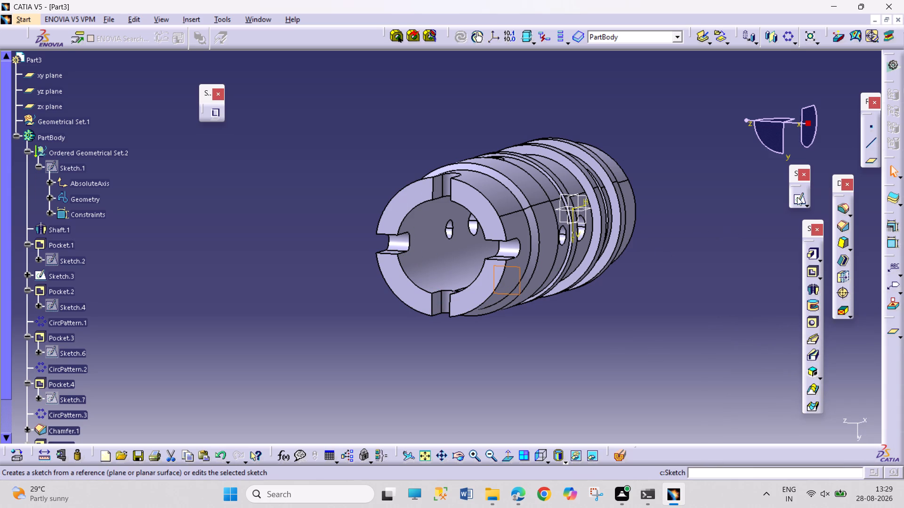
{"action": "left_click", "coordinate": [797, 197]}
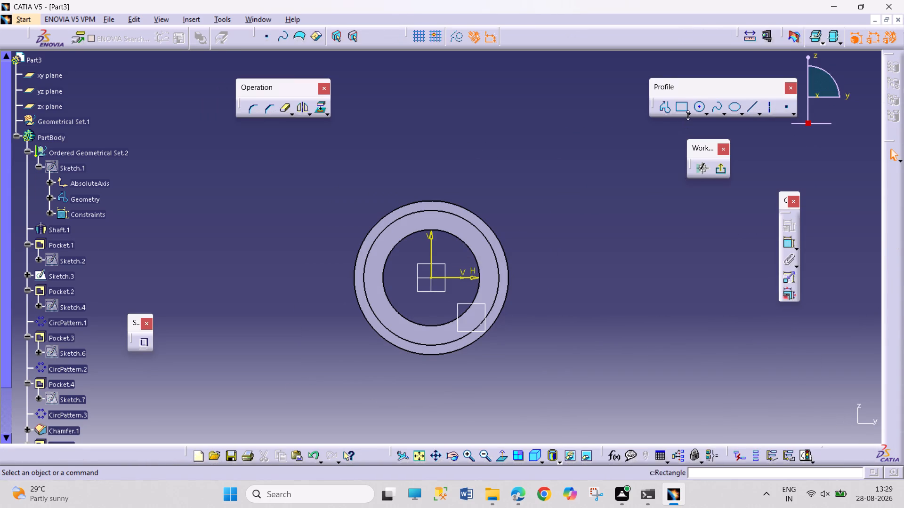
{"action": "left_click_drag", "start_coordinate": [700, 107], "coordinate": [687, 119]}
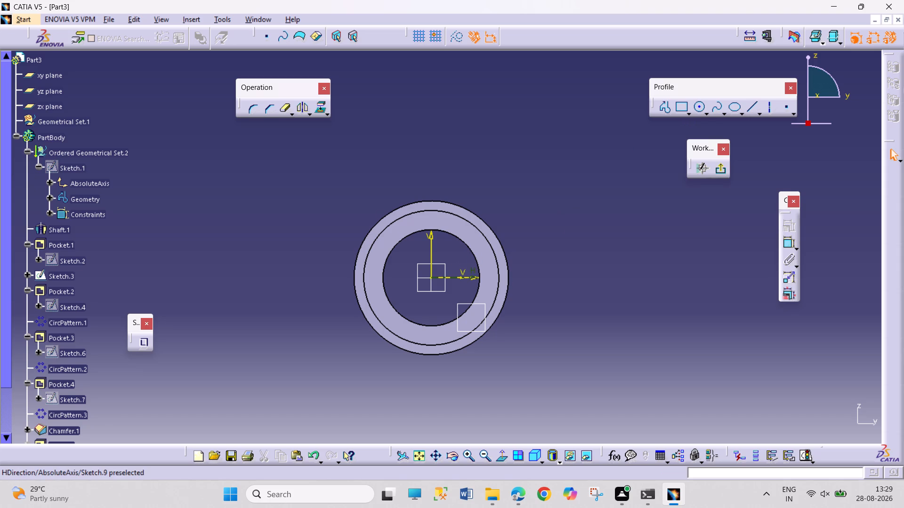
{"action": "left_click", "coordinate": [704, 110]}
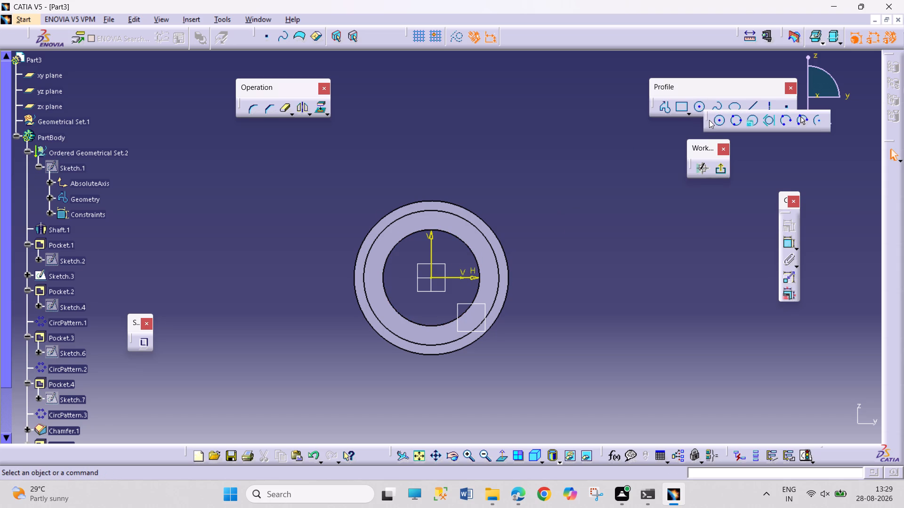
{"action": "left_click", "coordinate": [709, 120]}
{"action": "left_click", "coordinate": [723, 114]}
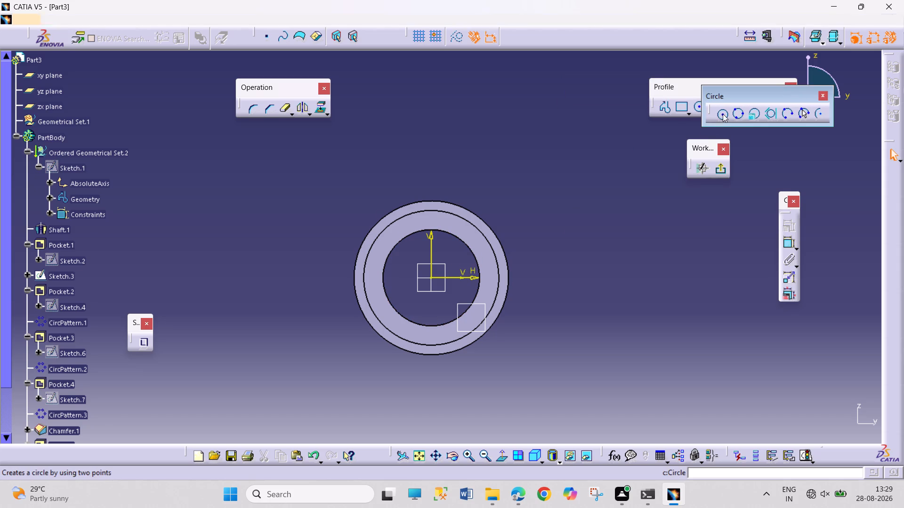
{"action": "left_click", "coordinate": [432, 279]}
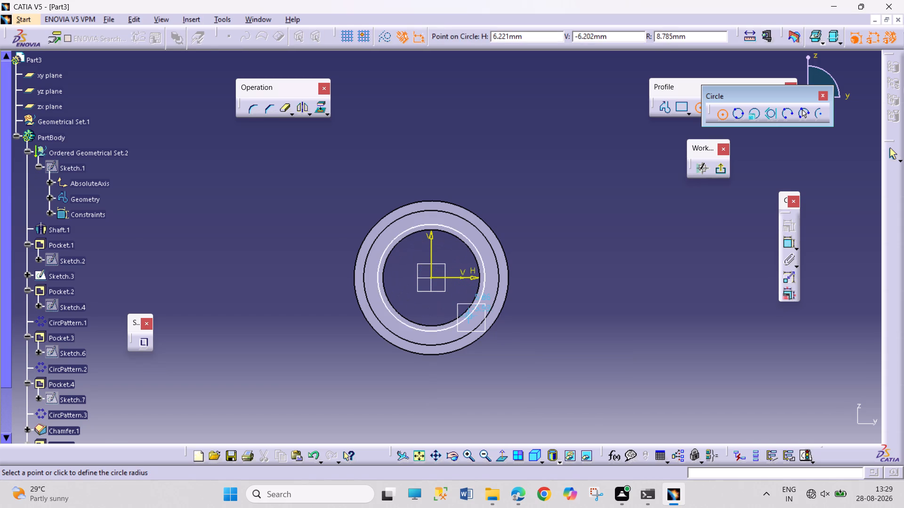
{"action": "left_click_drag", "start_coordinate": [472, 317], "coordinate": [480, 320]}
Dimension the circle's diameter, set it to 20 mm, and finish the sketch.
{"action": "left_click", "coordinate": [789, 244]}
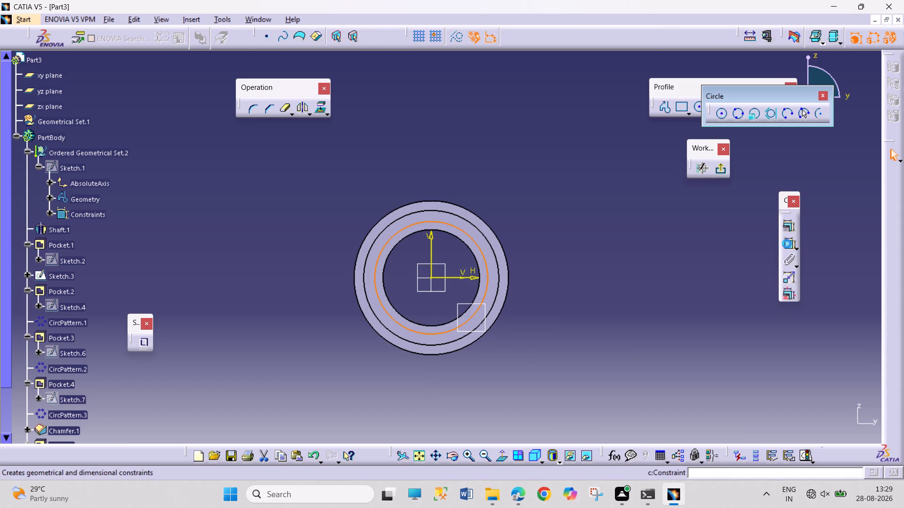
{"action": "left_click", "coordinate": [597, 262]}
{"action": "double_click", "coordinate": [615, 257]}
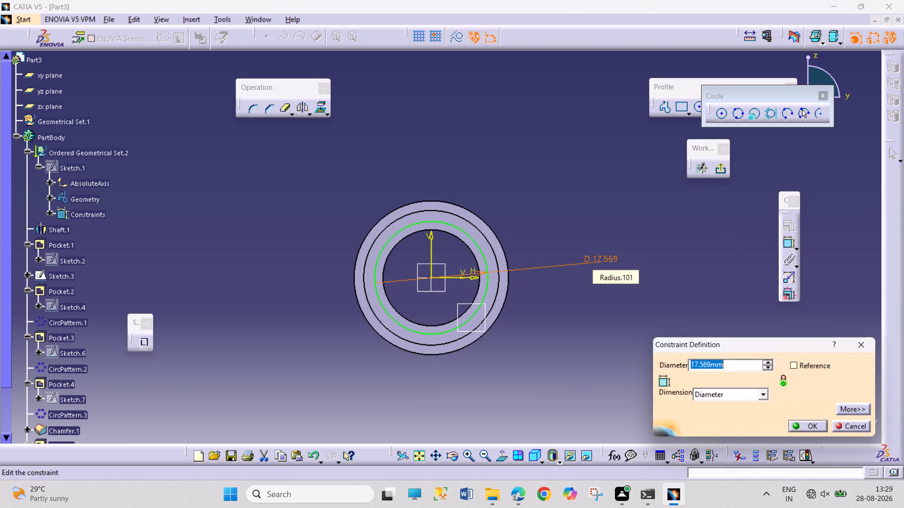
{"action": "type", "text": "20"}
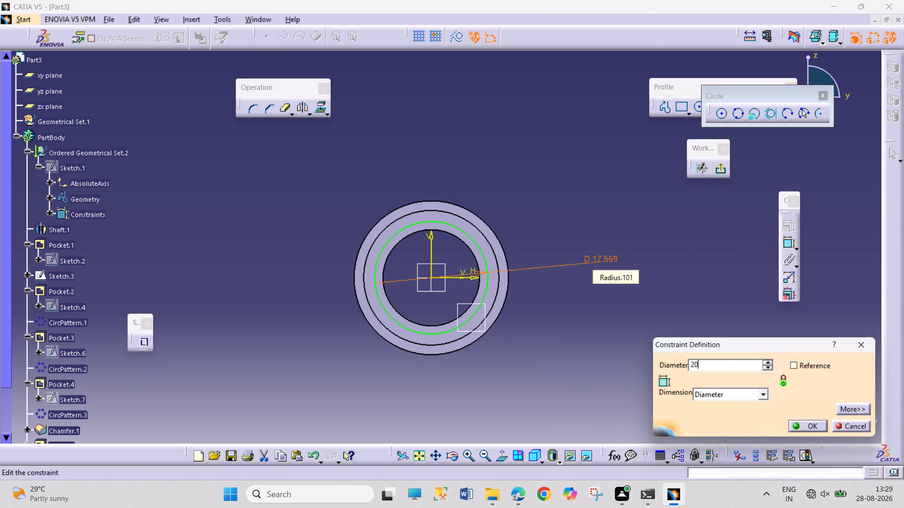
{"action": "key", "text": "Return"}
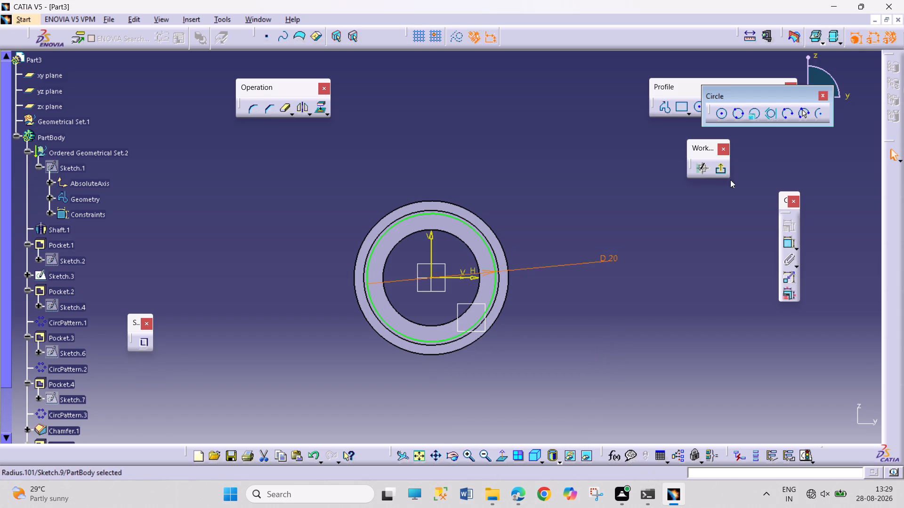
{"action": "left_click", "coordinate": [720, 173]}
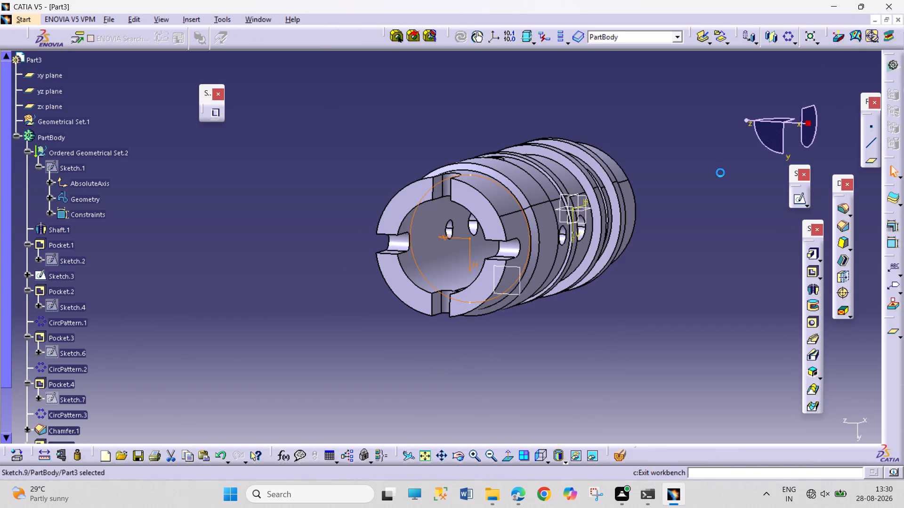
Pad the 20 mm circle by 3 mm away from the slotted end to form a solid wall across the bore.
{"action": "left_click", "coordinate": [811, 252]}
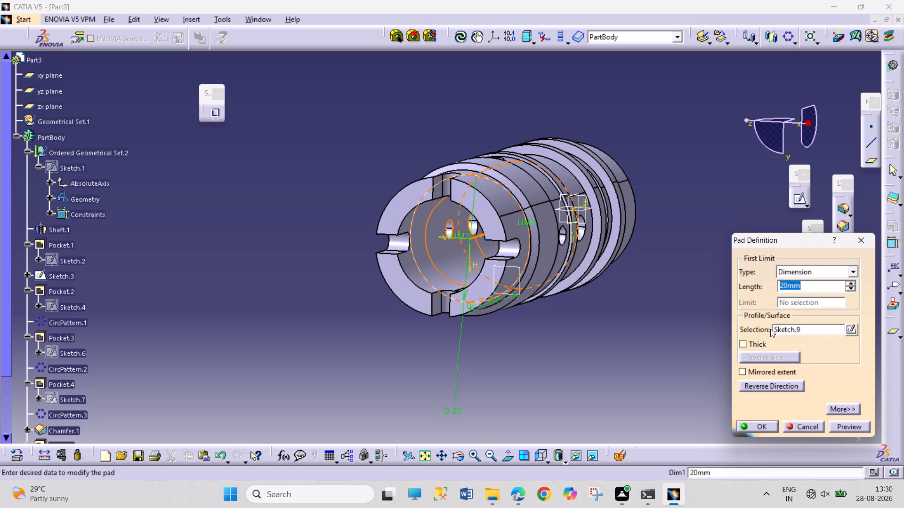
{"action": "left_click", "coordinate": [757, 386]}
{"action": "left_click", "coordinate": [757, 386]}
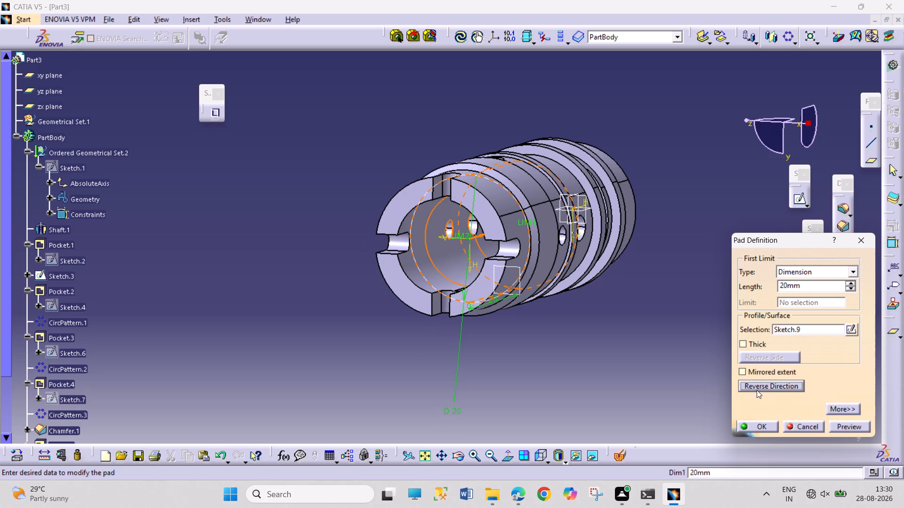
{"action": "double_click", "coordinate": [809, 284]}
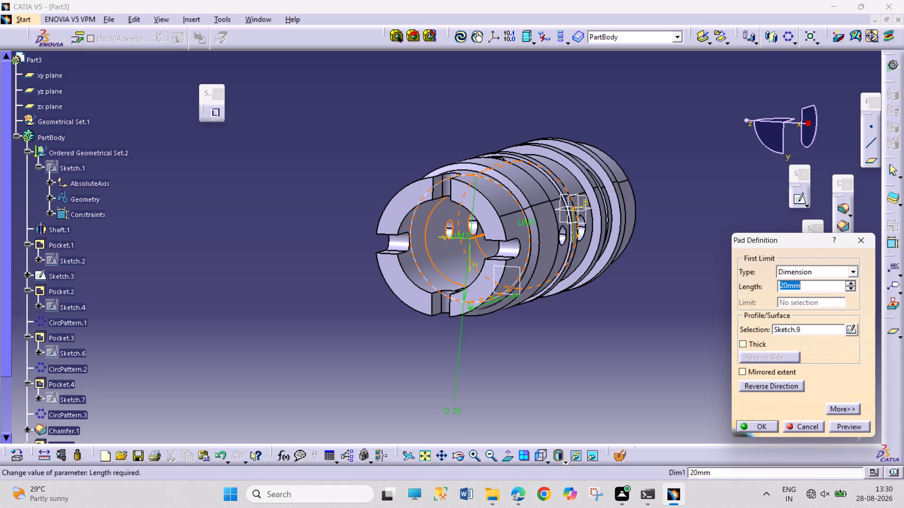
{"action": "key", "text": "3"}
{"action": "key", "text": "Return"}
{"action": "left_click", "coordinate": [729, 336]}
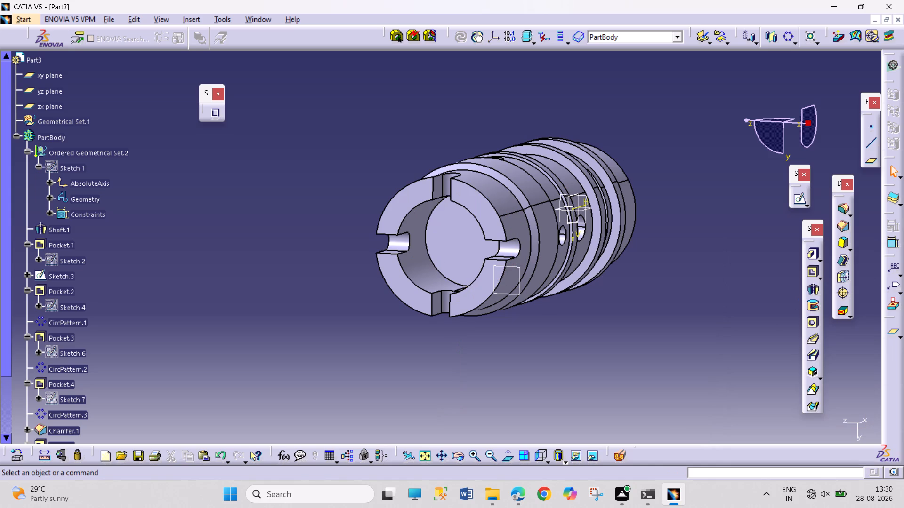
Examine the padded wall and the rest of the body from the slotted end, the side and the open end.
{"action": "left_click", "coordinate": [455, 460]}
{"action": "left_click_drag", "start_coordinate": [357, 244], "coordinate": [517, 218]}
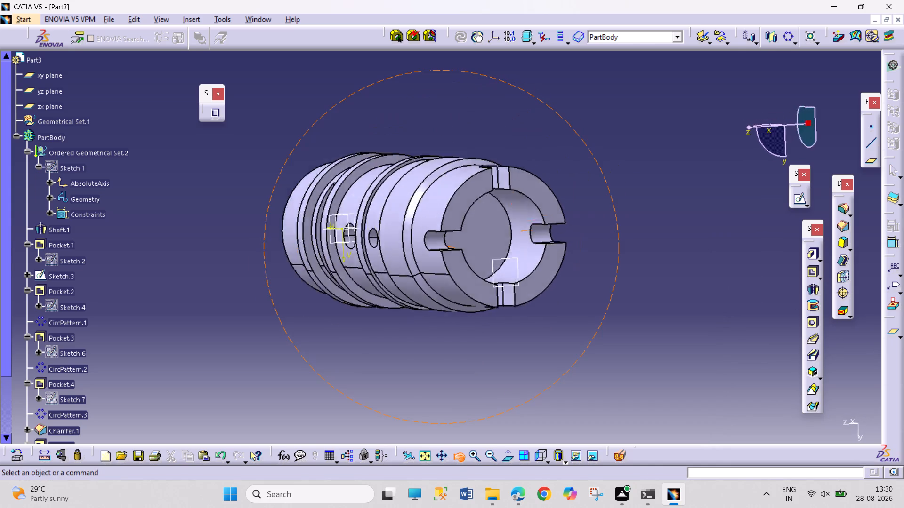
{"action": "left_click_drag", "start_coordinate": [517, 218], "coordinate": [583, 251]}
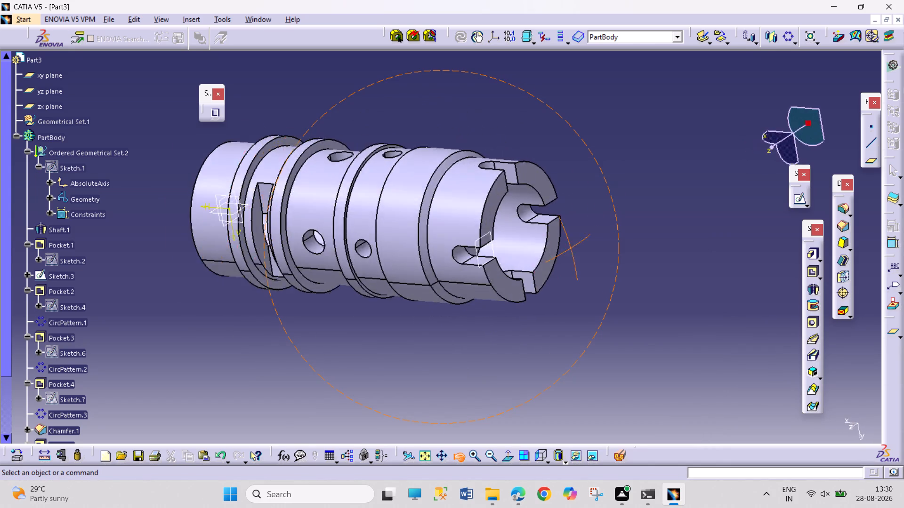
{"action": "left_click_drag", "start_coordinate": [583, 251], "coordinate": [619, 222]}
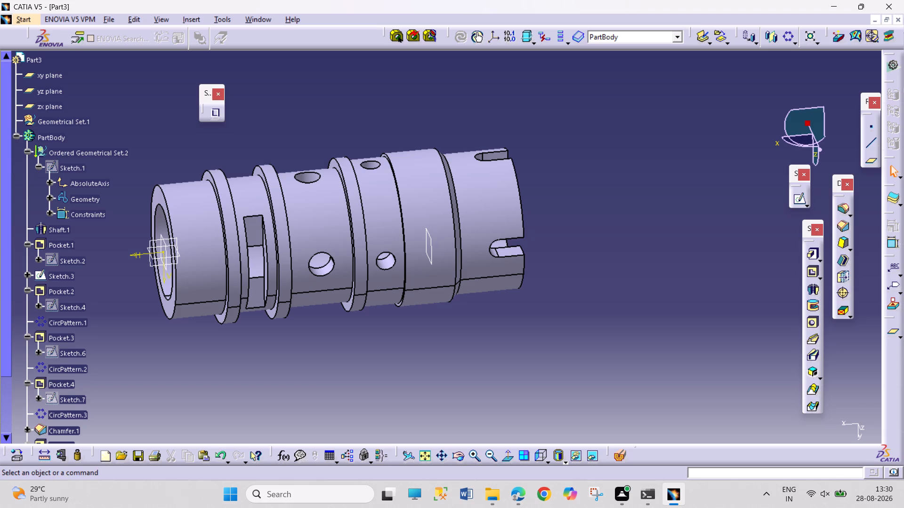
{"action": "left_click", "coordinate": [458, 455]}
{"action": "left_click_drag", "start_coordinate": [373, 392], "coordinate": [557, 342]}
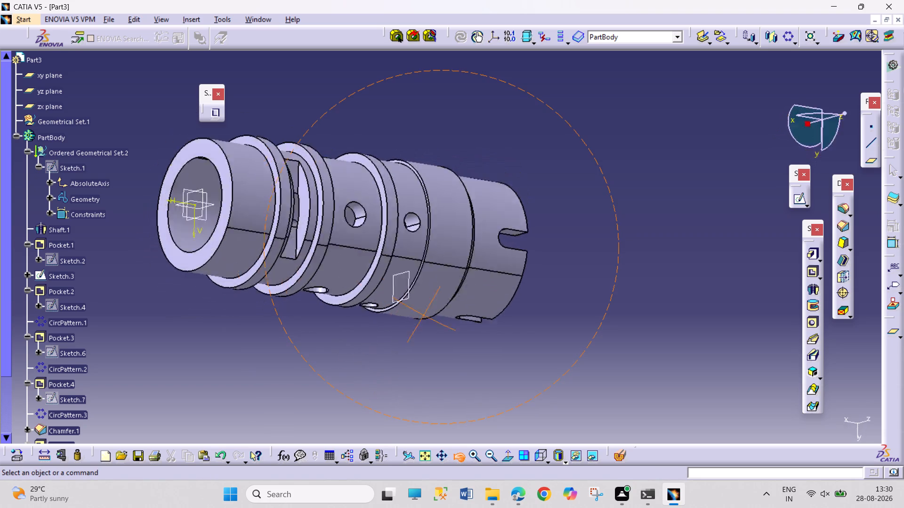
{"action": "left_click_drag", "start_coordinate": [557, 342], "coordinate": [537, 306]}
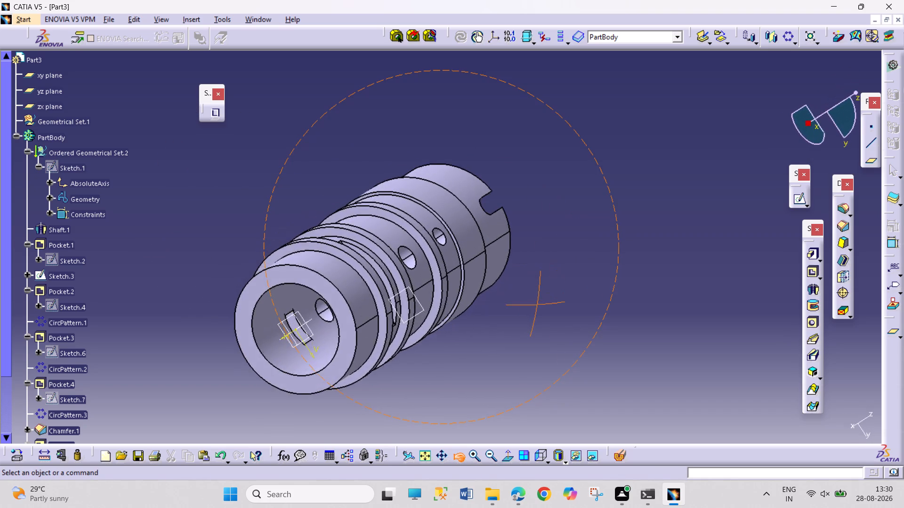
{"action": "left_click_drag", "start_coordinate": [537, 306], "coordinate": [544, 312]}
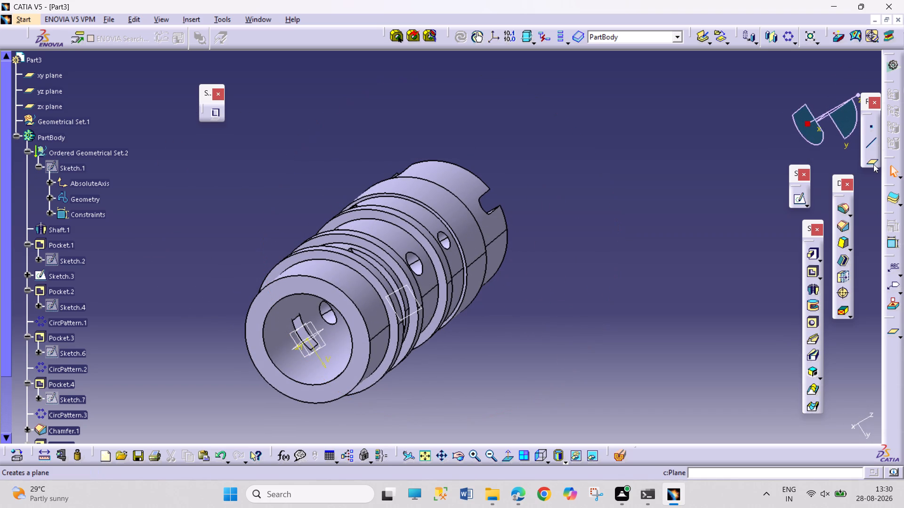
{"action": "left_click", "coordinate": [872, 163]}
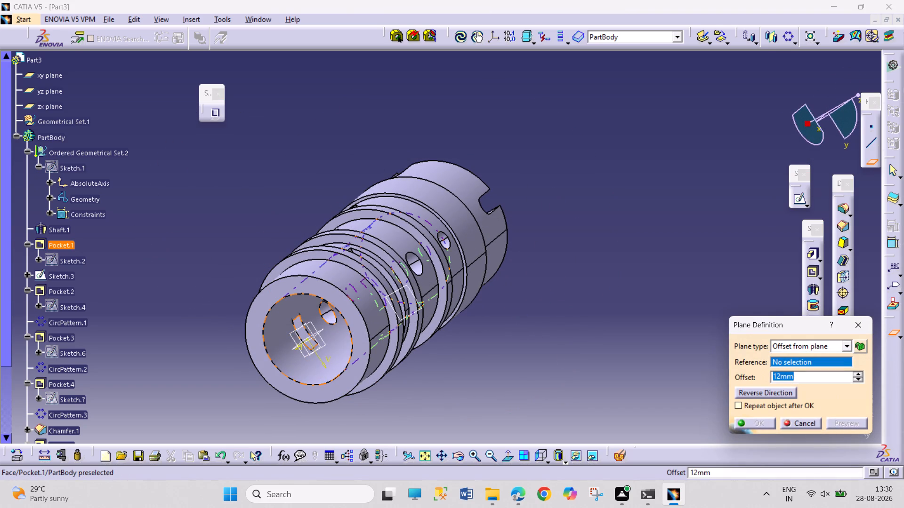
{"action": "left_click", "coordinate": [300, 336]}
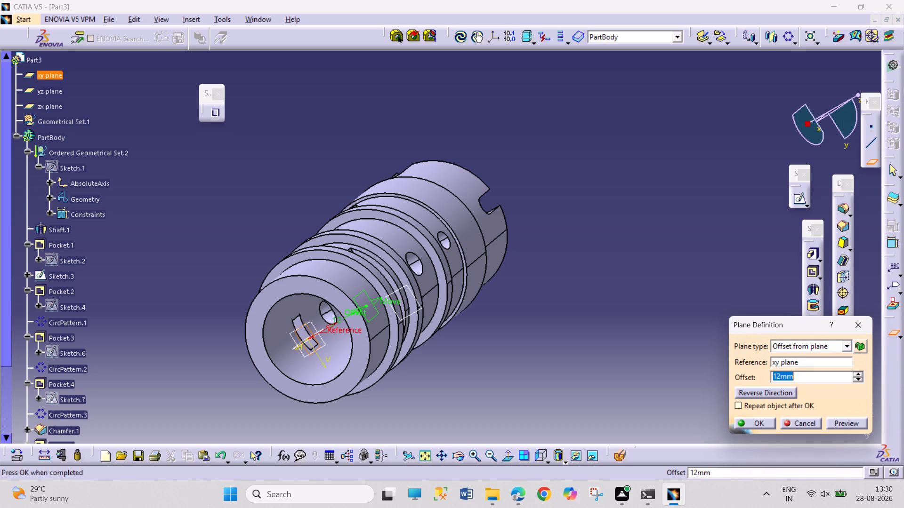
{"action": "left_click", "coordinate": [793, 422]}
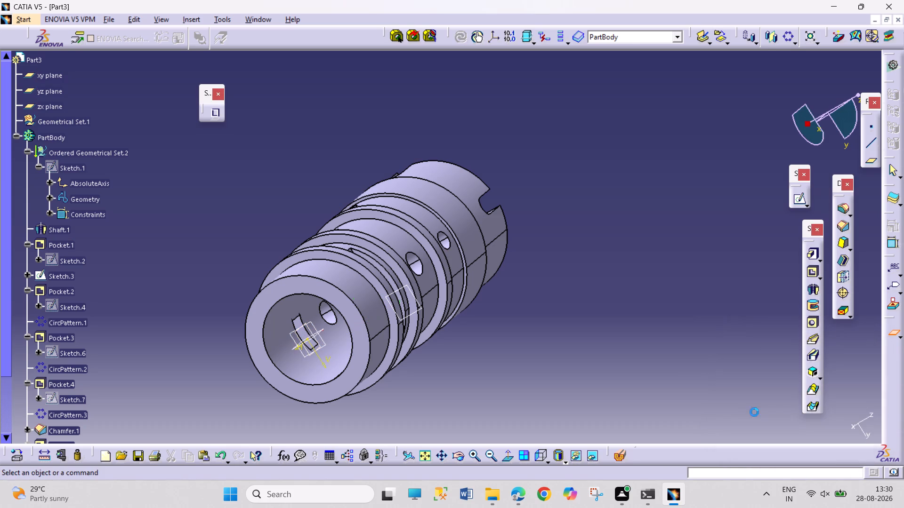
Section the body lengthwise to examine the internal wall, bores and cross holes, and leave the section view without keeping it.
{"action": "left_click", "coordinate": [621, 456]}
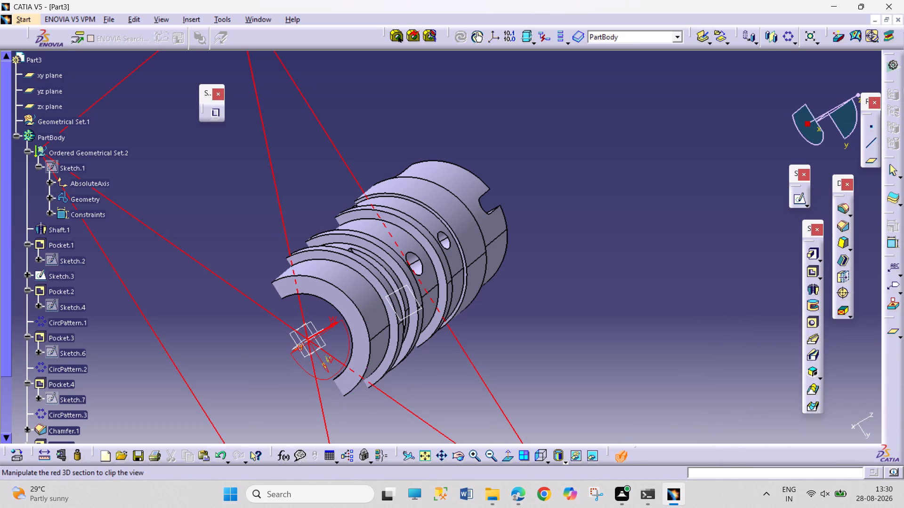
{"action": "left_click", "coordinate": [458, 456]}
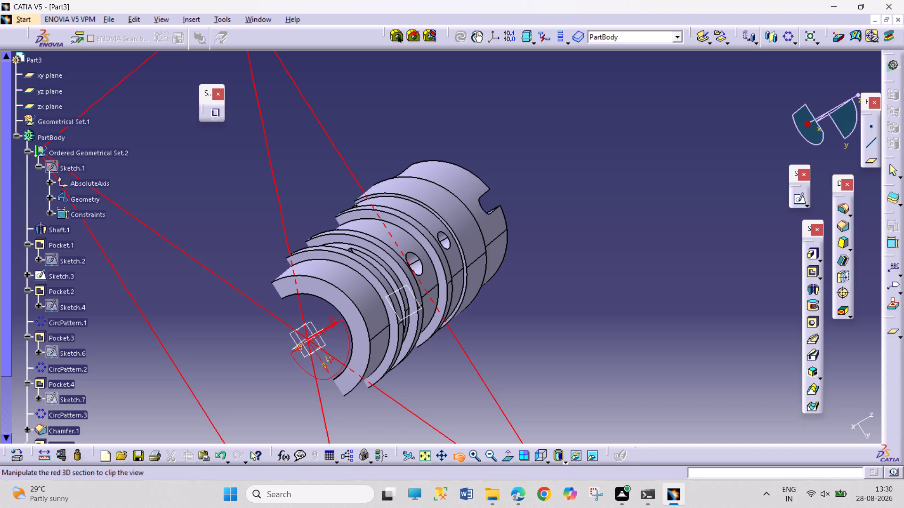
{"action": "left_click_drag", "start_coordinate": [277, 365], "coordinate": [475, 369]}
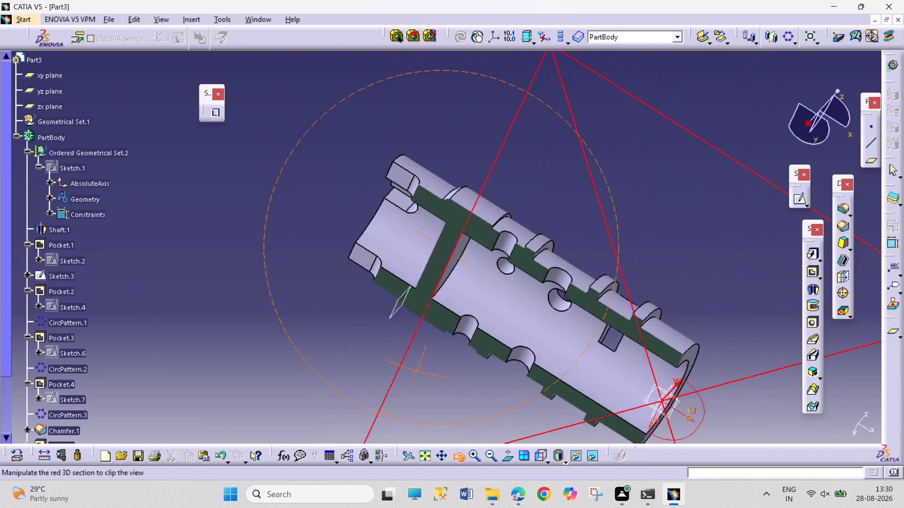
{"action": "left_click_drag", "start_coordinate": [475, 369], "coordinate": [597, 238]}
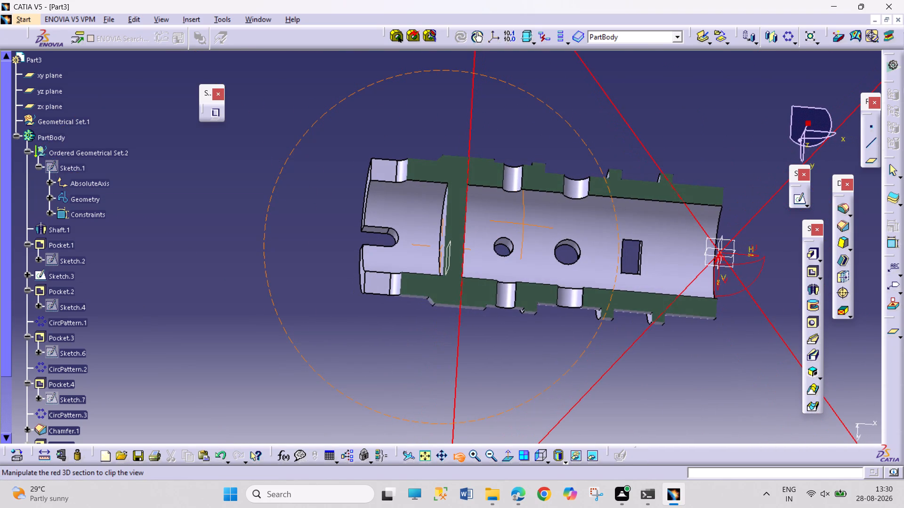
{"action": "left_click_drag", "start_coordinate": [597, 238], "coordinate": [597, 238]}
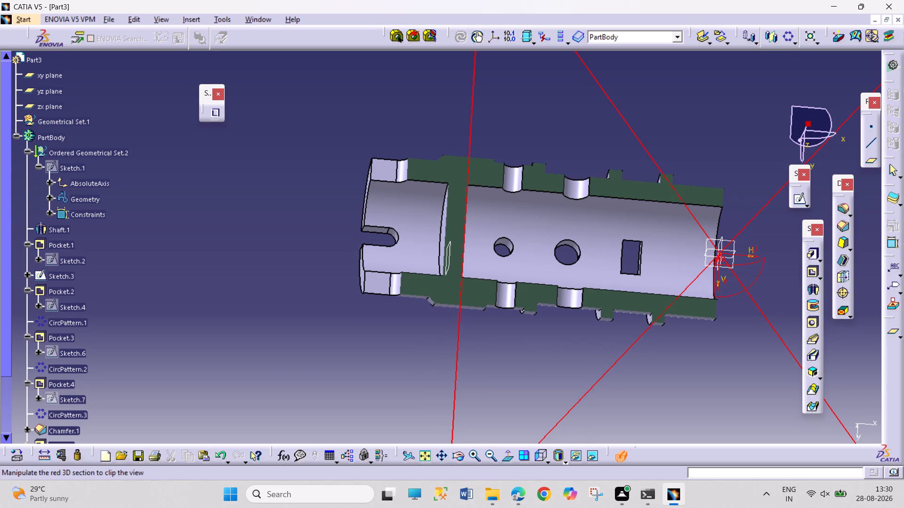
{"action": "key", "text": "Escape"}
{"action": "key", "text": "Escape"}
{"action": "key", "text": "Escape"}
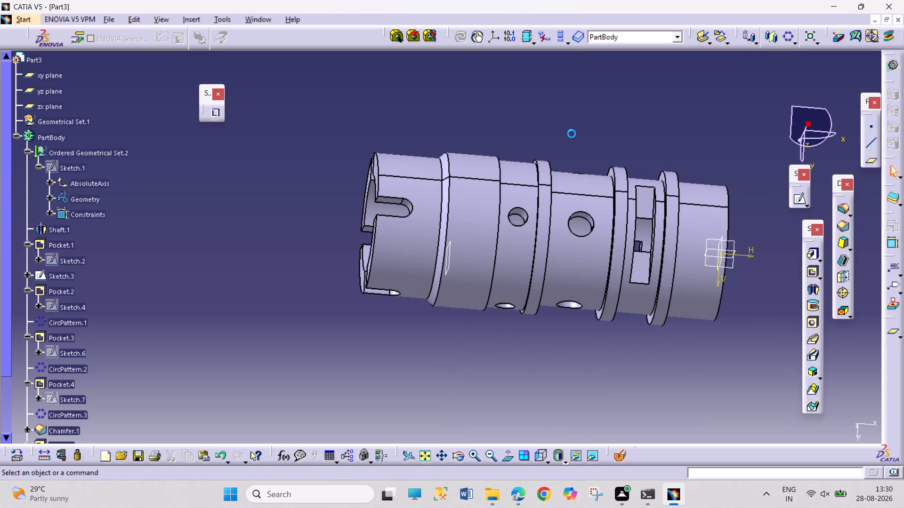
{"action": "key", "text": "Escape"}
{"action": "key", "text": "Escape"}
Save the part under the name SCREW IN HYDRAULLIC CARTRIDGE VALVE.
{"action": "key", "text": "ctrl+s"}
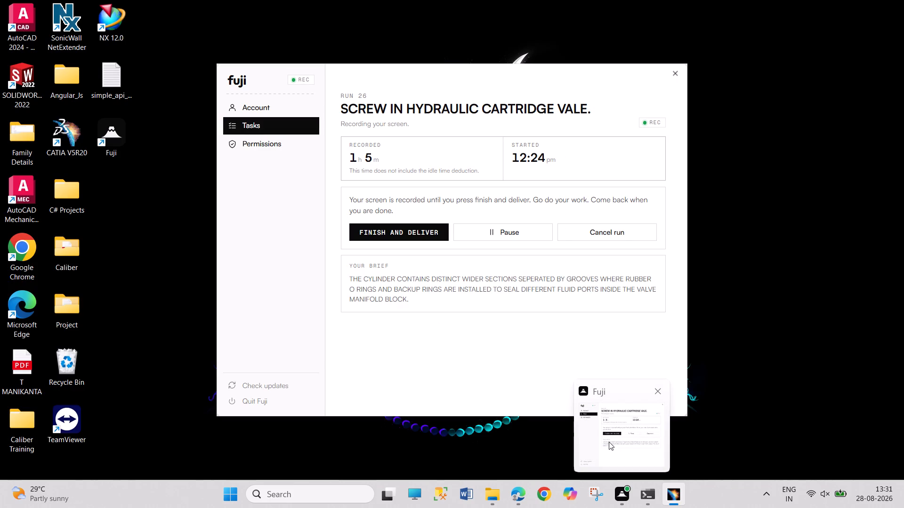
{"action": "type", "text": "SCREW IN HYDRA"}
{"action": "type", "text": "ULLIC"}
{"action": "key", "text": "space"}
{"action": "type", "text": "CARTRIDGE VALVE"}
{"action": "key", "text": "Return"}
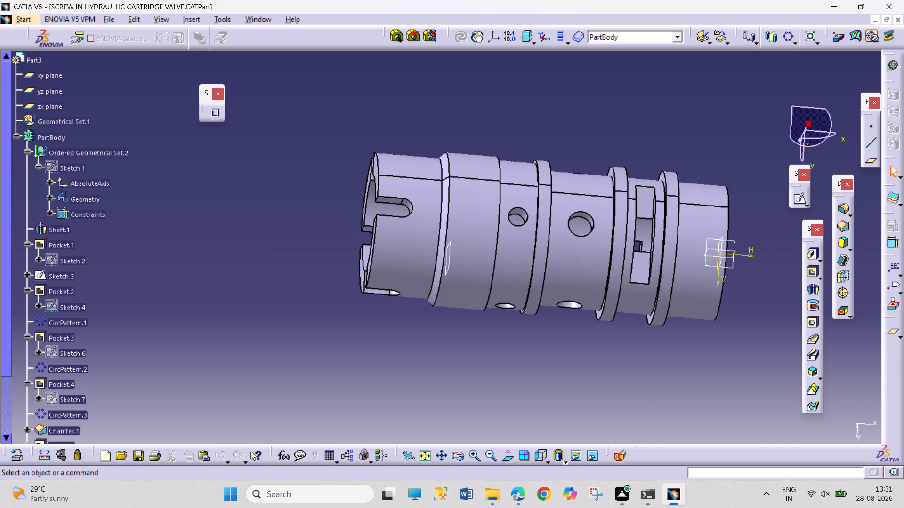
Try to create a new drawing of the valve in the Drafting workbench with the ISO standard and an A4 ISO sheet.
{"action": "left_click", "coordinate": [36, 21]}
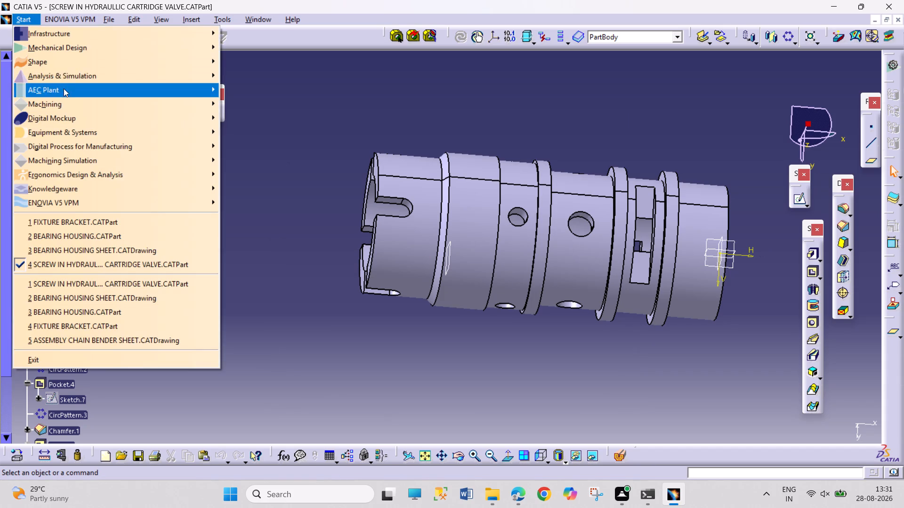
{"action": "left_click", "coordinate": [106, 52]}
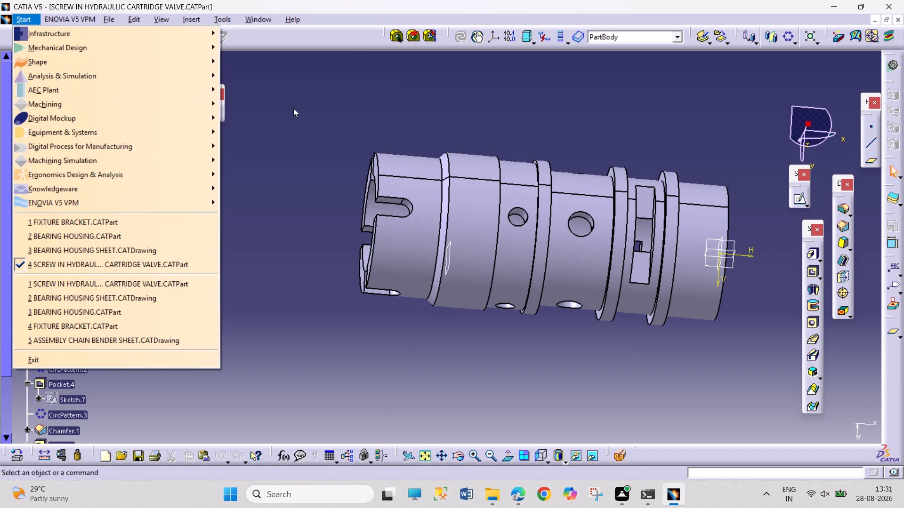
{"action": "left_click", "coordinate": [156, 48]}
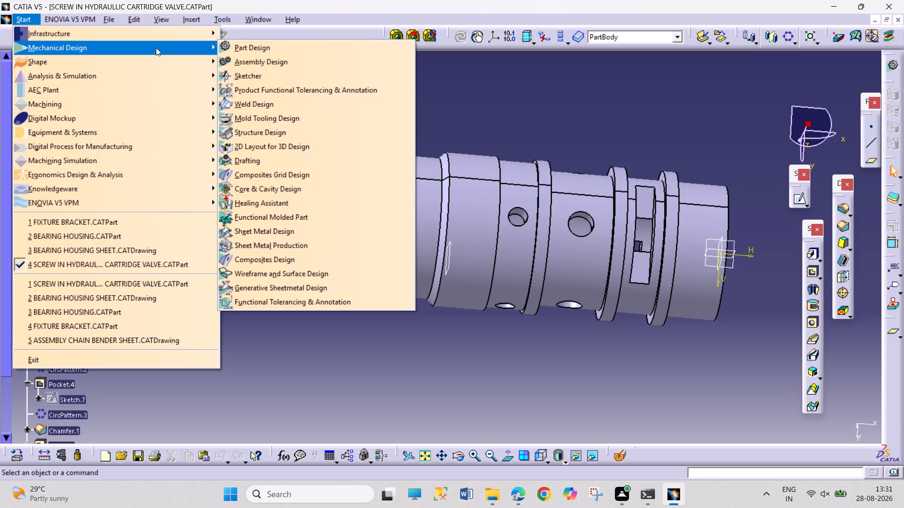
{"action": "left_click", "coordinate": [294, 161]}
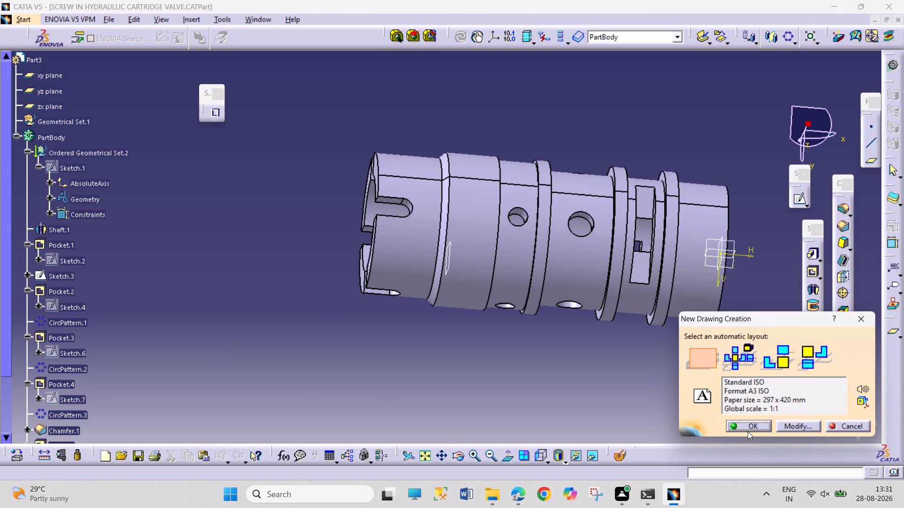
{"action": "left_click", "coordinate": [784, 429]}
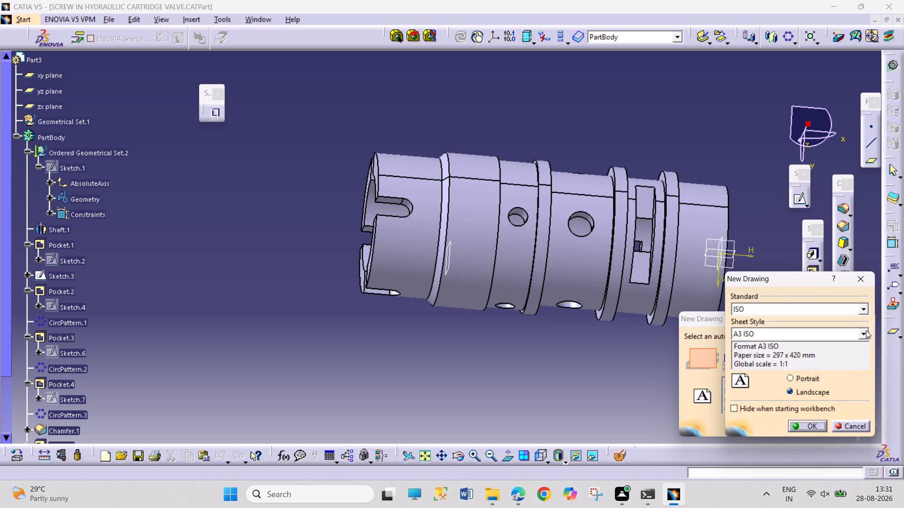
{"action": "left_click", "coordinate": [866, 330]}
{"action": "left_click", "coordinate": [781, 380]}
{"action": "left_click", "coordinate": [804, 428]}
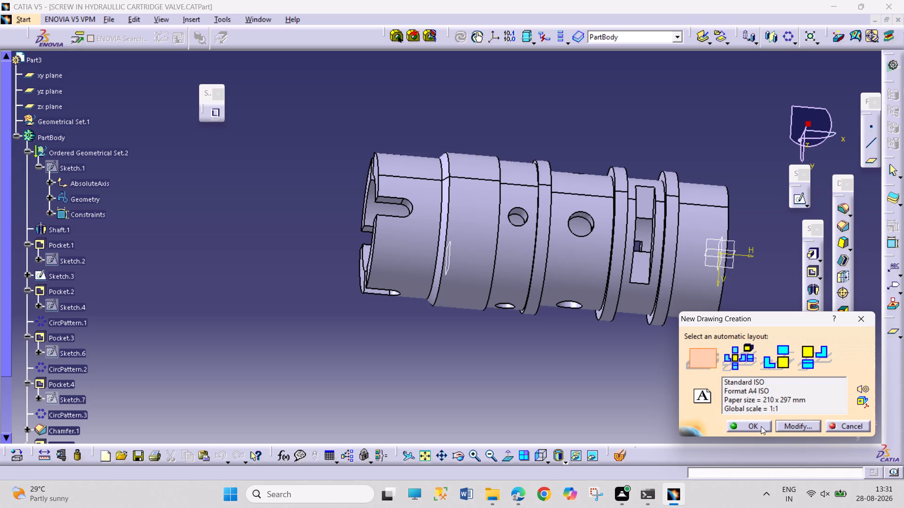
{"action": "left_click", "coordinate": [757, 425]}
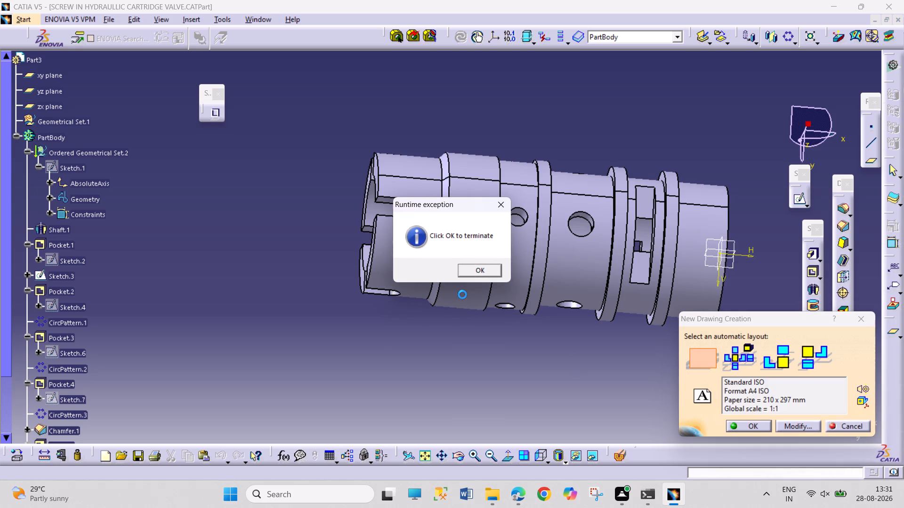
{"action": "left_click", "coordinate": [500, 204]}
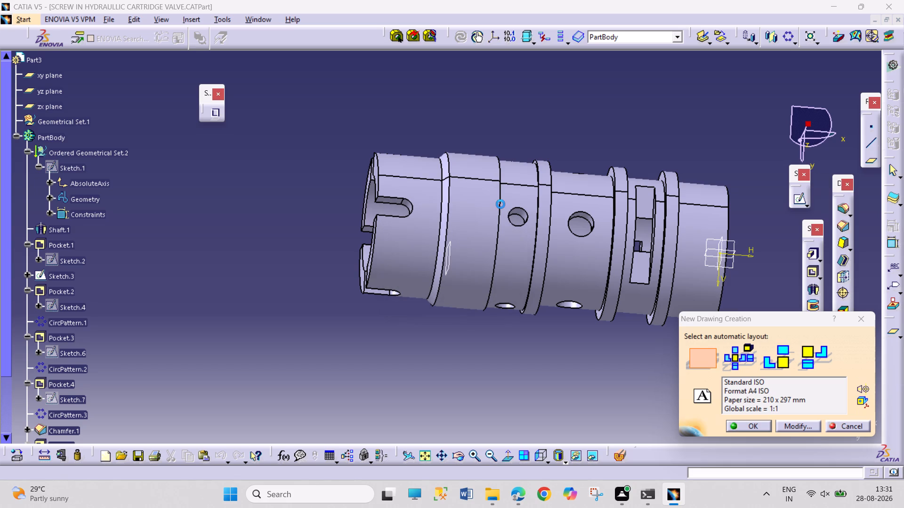
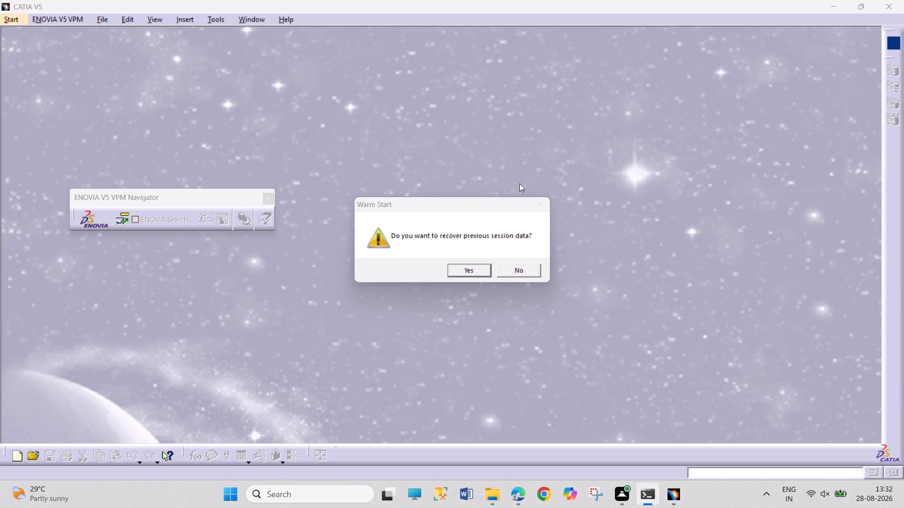
Recover the previous session data.
{"action": "left_click", "coordinate": [477, 272]}
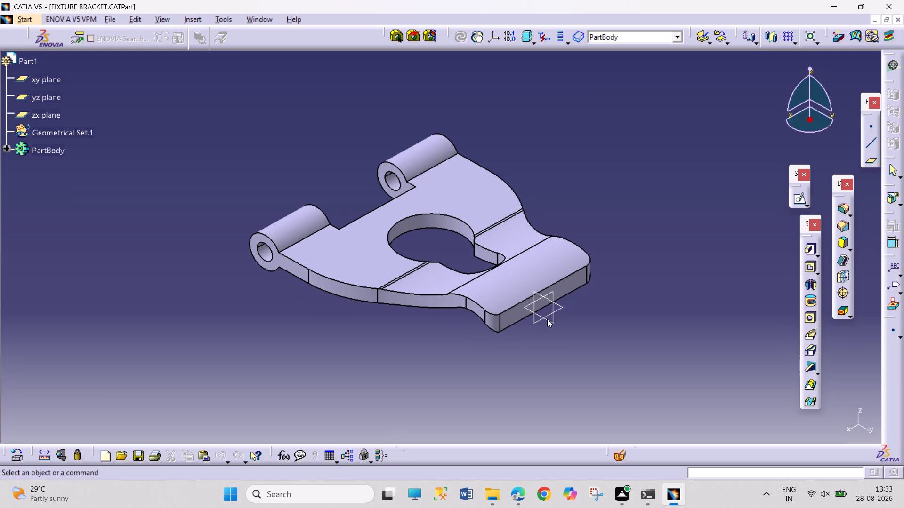
Bring up the recovered Part3 document and examine how much of the valve body it contains.
{"action": "left_click", "coordinate": [265, 16]}
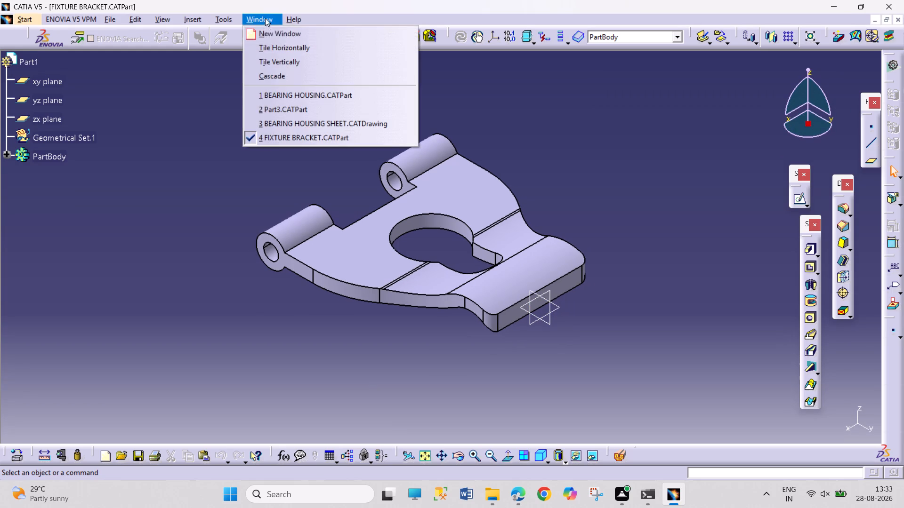
{"action": "left_click", "coordinate": [322, 107]}
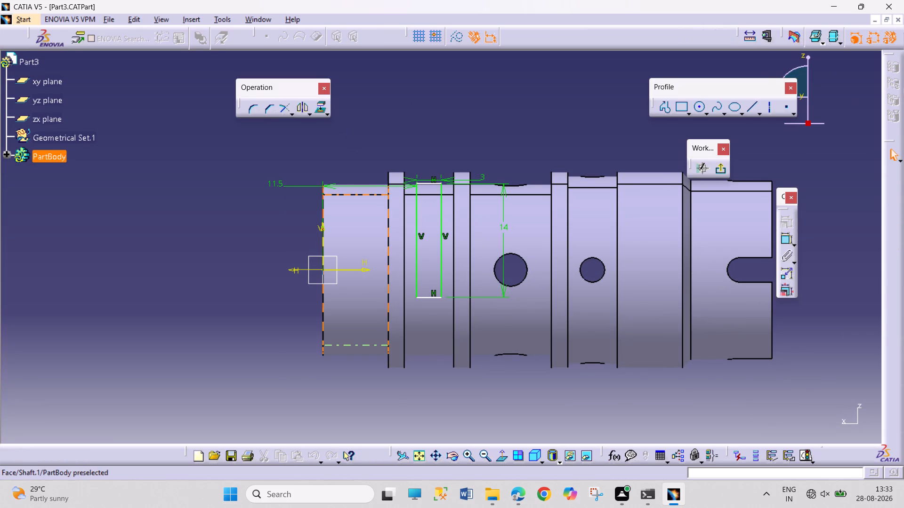
{"action": "left_click", "coordinate": [453, 457]}
{"action": "left_click_drag", "start_coordinate": [291, 265], "coordinate": [382, 288]}
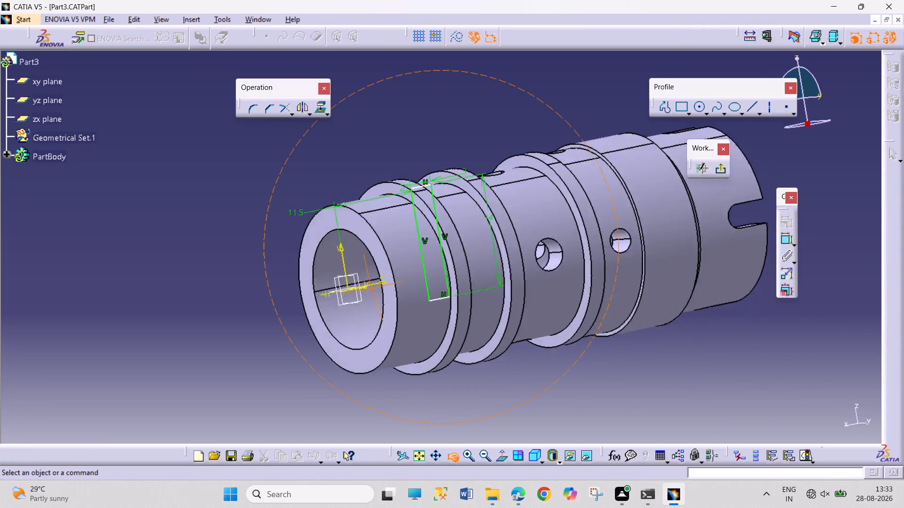
{"action": "left_click_drag", "start_coordinate": [382, 288], "coordinate": [306, 293]}
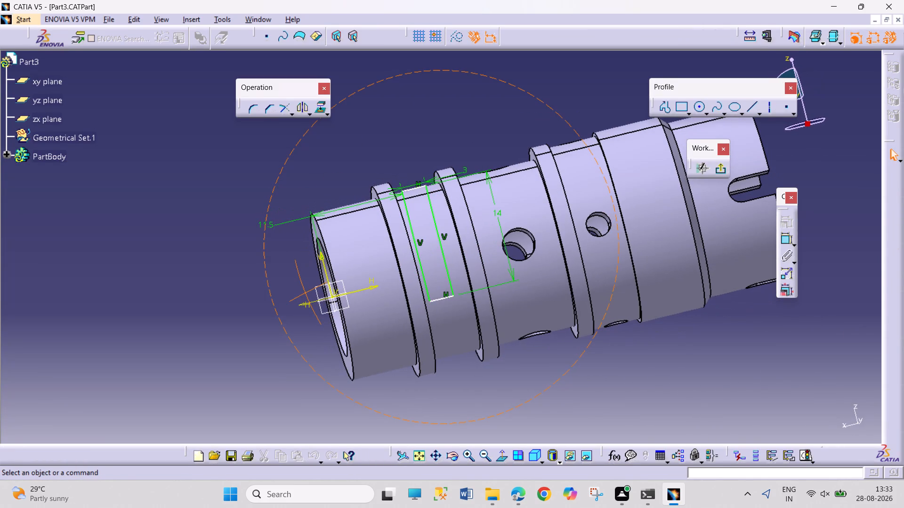
{"action": "left_click", "coordinate": [259, 18]}
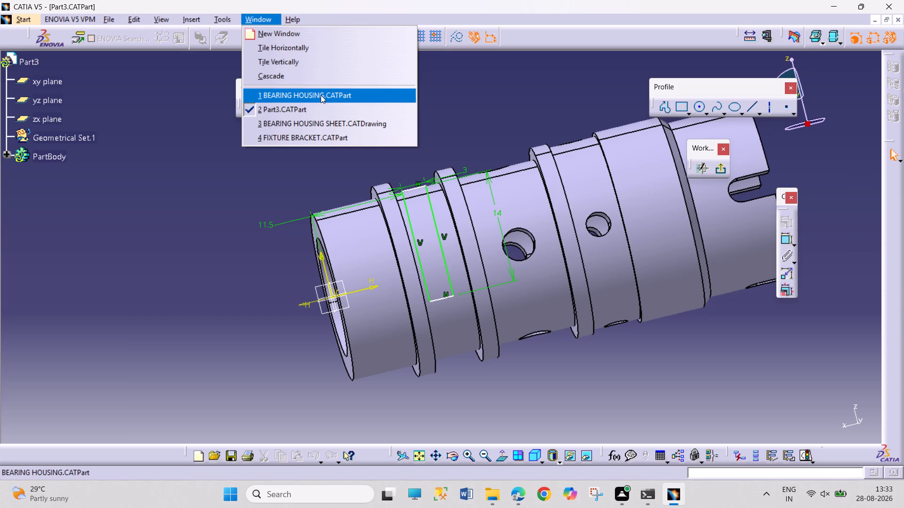
{"action": "left_click", "coordinate": [153, 82]}
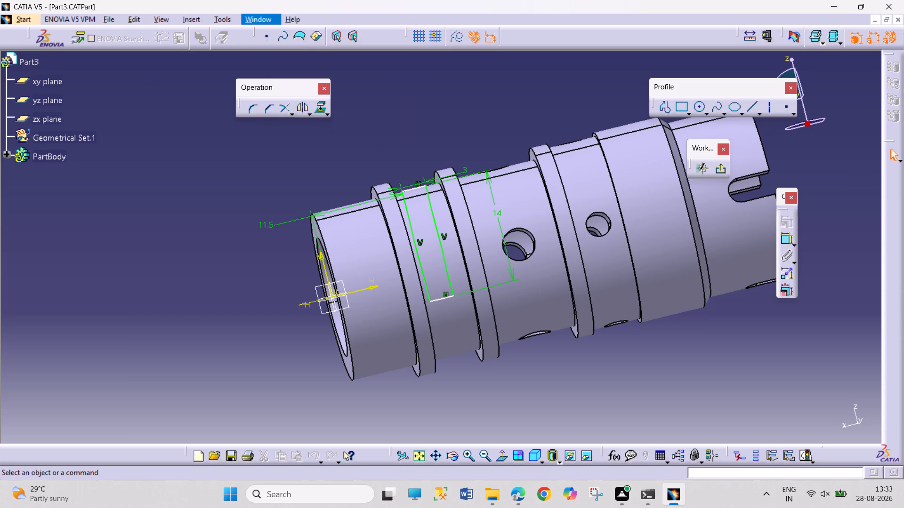
Open the saved part SCREW IN HYDRAULLIC CARTRIDGE VALVE from the CATIA FUJI folder and look over the body from both ends.
{"action": "left_click", "coordinate": [110, 19]}
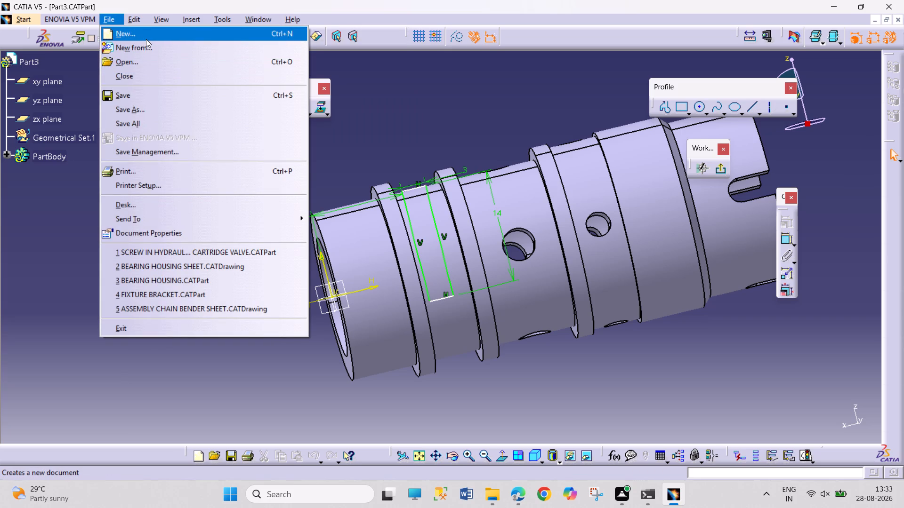
{"action": "left_click", "coordinate": [173, 63]}
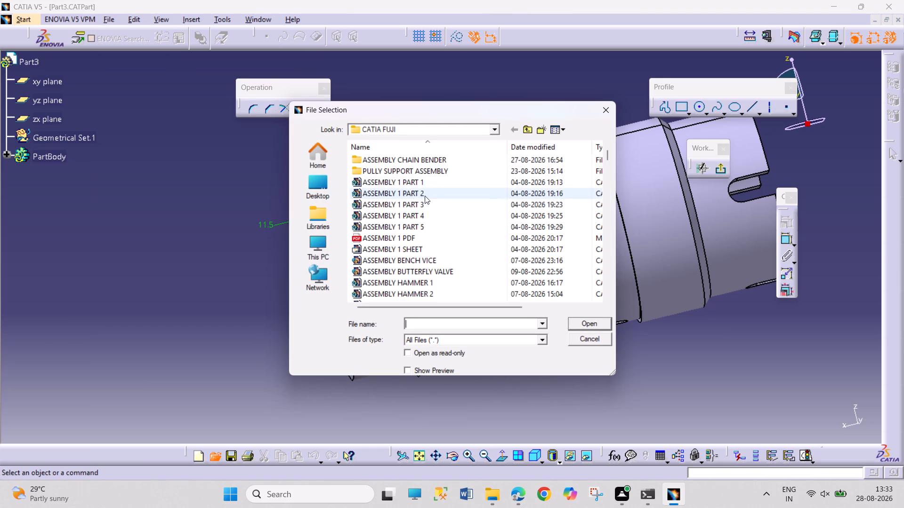
{"action": "scroll", "coordinate": [425, 197], "scroll_direction": "down", "scroll_amount": 20}
{"action": "scroll", "coordinate": [425, 197], "scroll_direction": "down", "scroll_amount": 8}
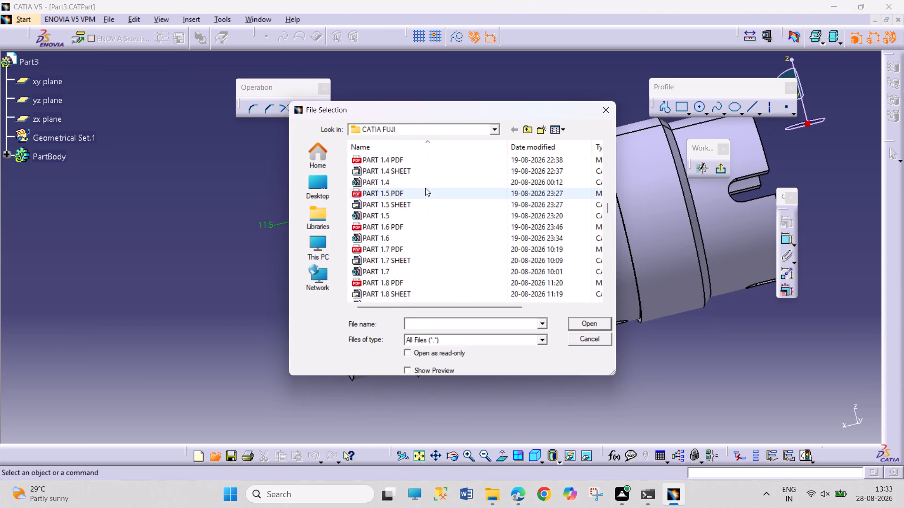
{"action": "scroll", "coordinate": [425, 188], "scroll_direction": "down", "scroll_amount": 20}
{"action": "scroll", "coordinate": [421, 199], "scroll_direction": "down", "scroll_amount": 4}
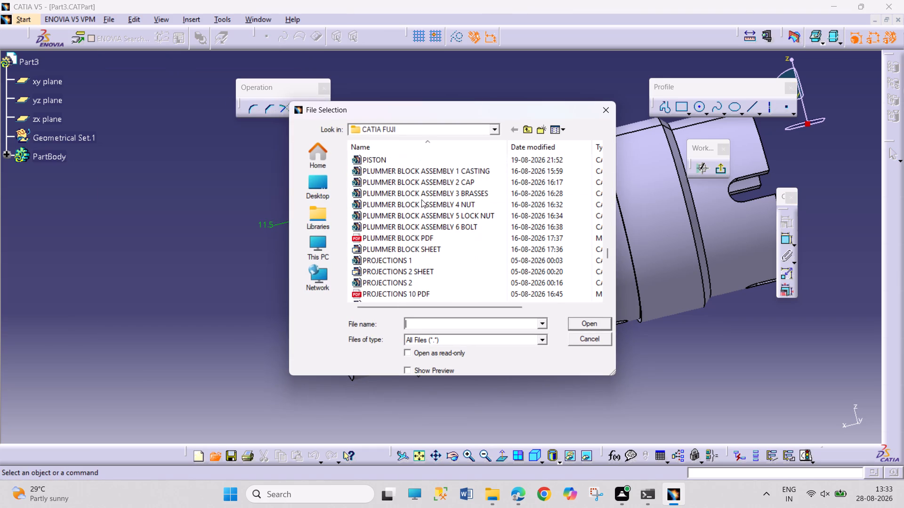
{"action": "scroll", "coordinate": [426, 222], "scroll_direction": "down", "scroll_amount": 5}
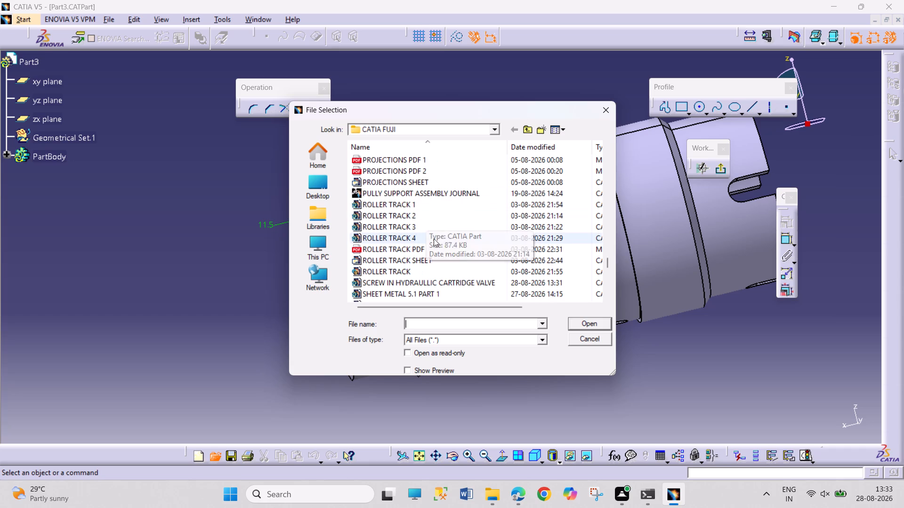
{"action": "scroll", "coordinate": [436, 244], "scroll_direction": "down", "scroll_amount": 1}
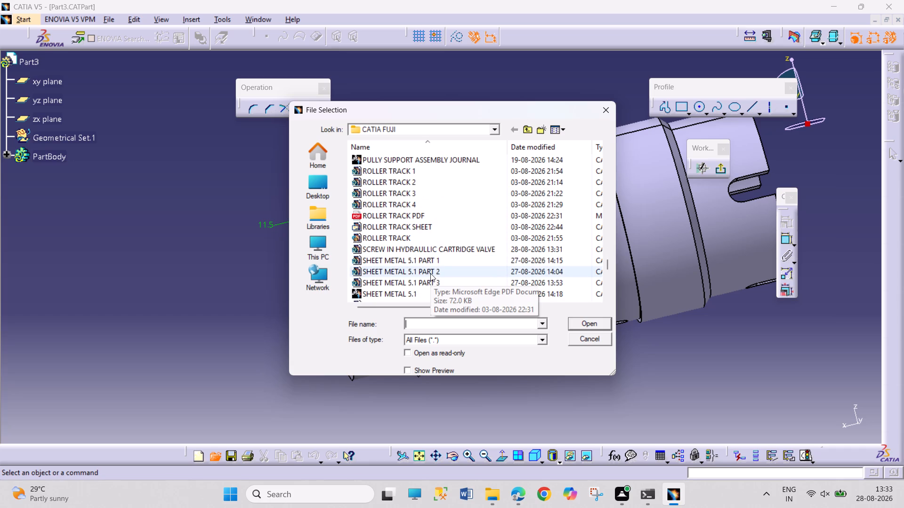
{"action": "left_click", "coordinate": [433, 250]}
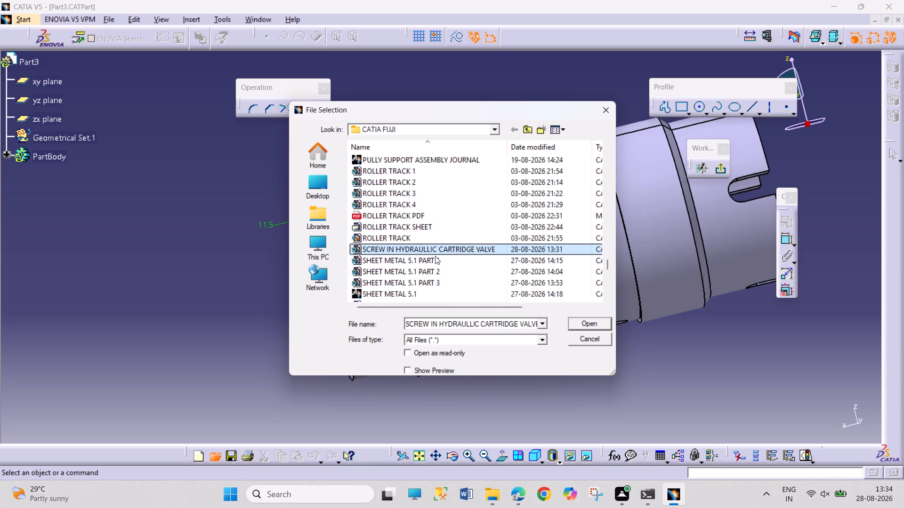
{"action": "left_click", "coordinate": [580, 325]}
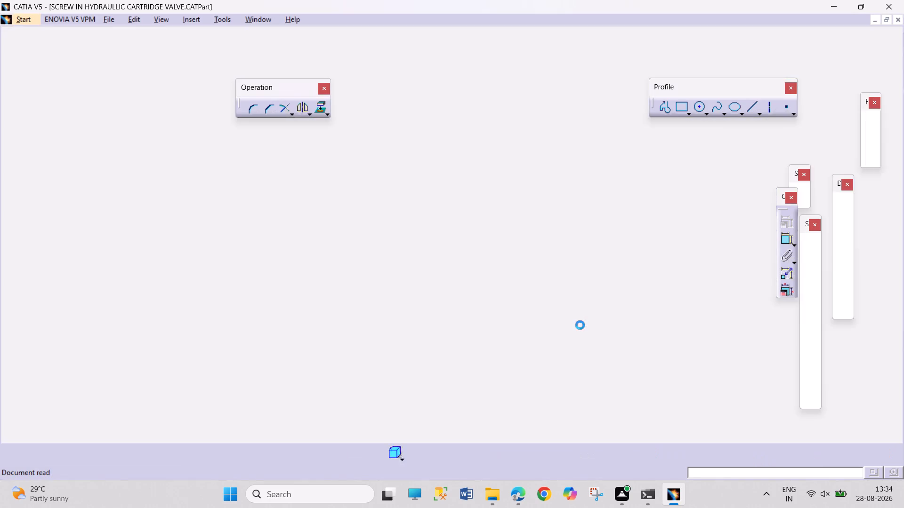
{"action": "left_click", "coordinate": [495, 346]}
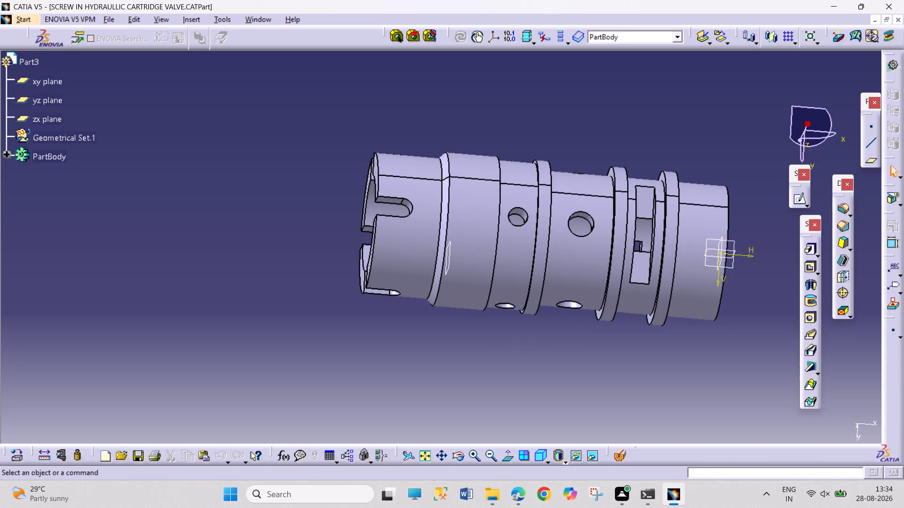
{"action": "left_click", "coordinate": [455, 453]}
{"action": "left_click_drag", "start_coordinate": [331, 297], "coordinate": [528, 296]}
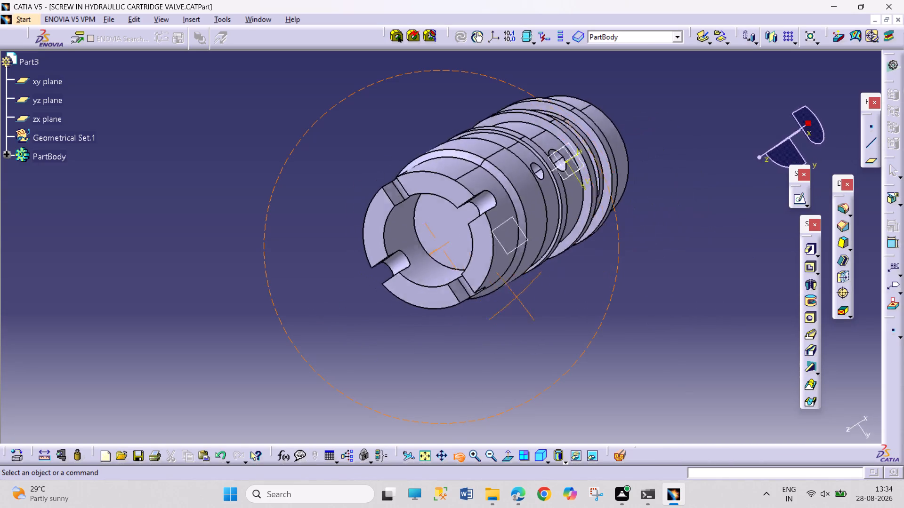
{"action": "left_click_drag", "start_coordinate": [528, 296], "coordinate": [274, 254]}
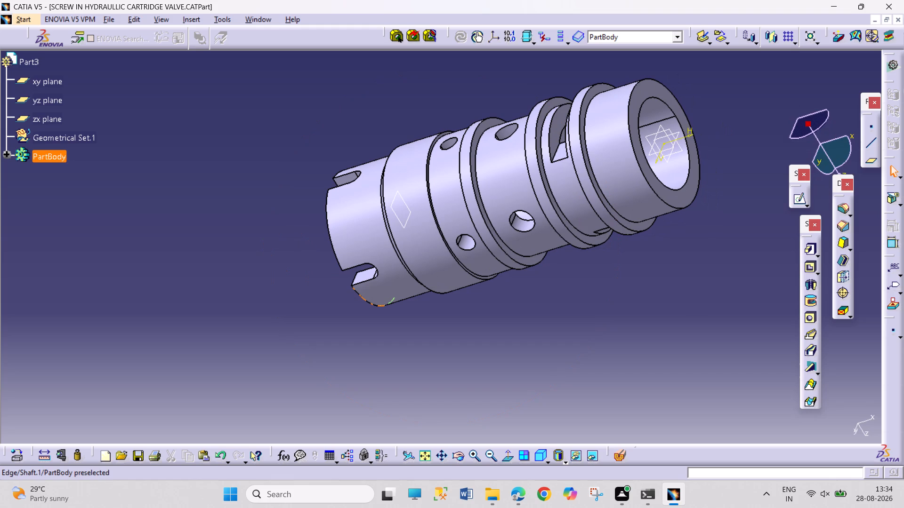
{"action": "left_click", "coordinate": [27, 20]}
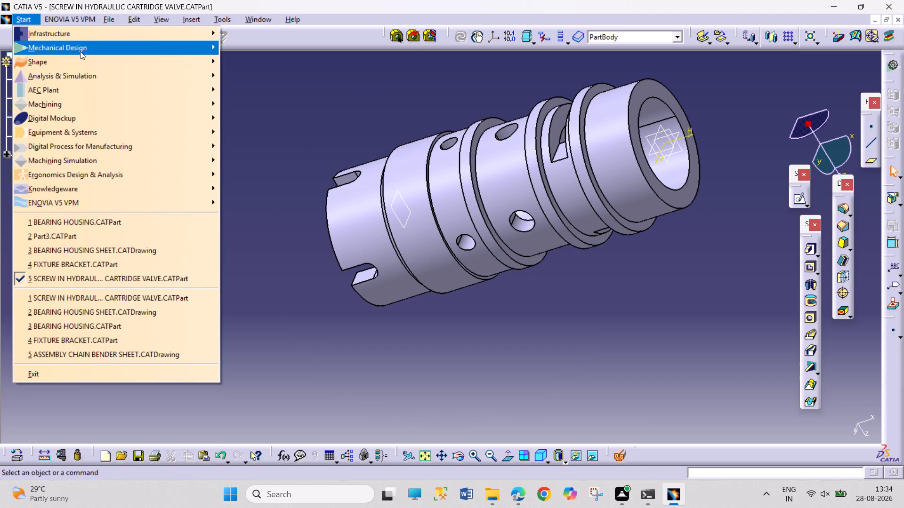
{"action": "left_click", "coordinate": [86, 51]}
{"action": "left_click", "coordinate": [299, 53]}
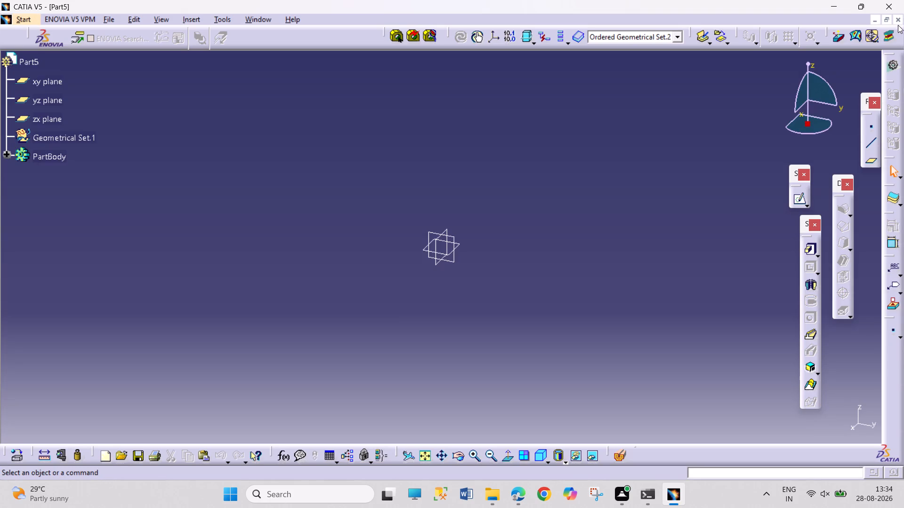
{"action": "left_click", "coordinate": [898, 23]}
Create a new drawing in the Drafting workbench with an empty layout, ISO standard, A4 ISO format and 1:1 scale.
{"action": "left_click", "coordinate": [32, 21]}
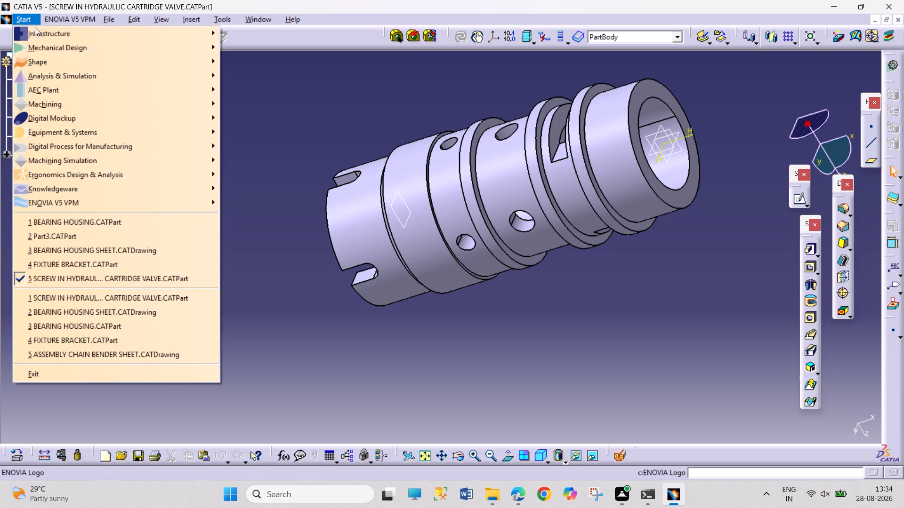
{"action": "left_click", "coordinate": [56, 47]}
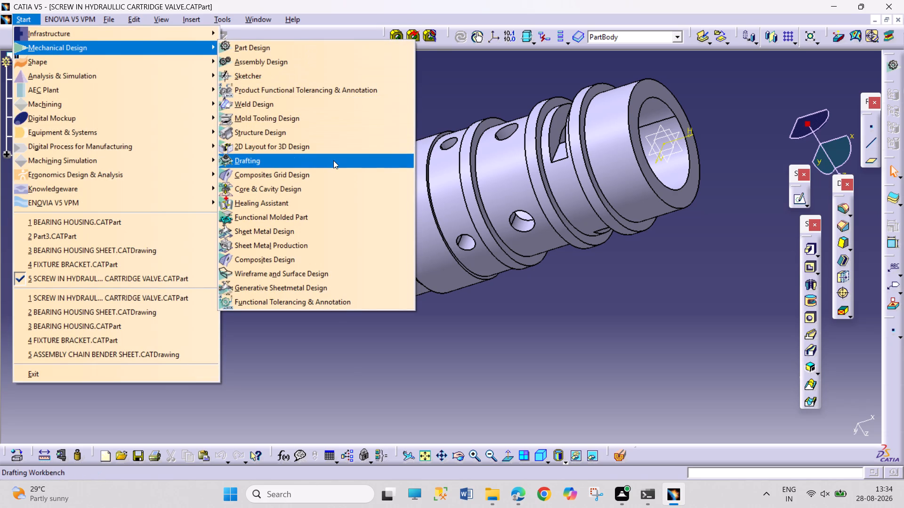
{"action": "left_click", "coordinate": [334, 161]}
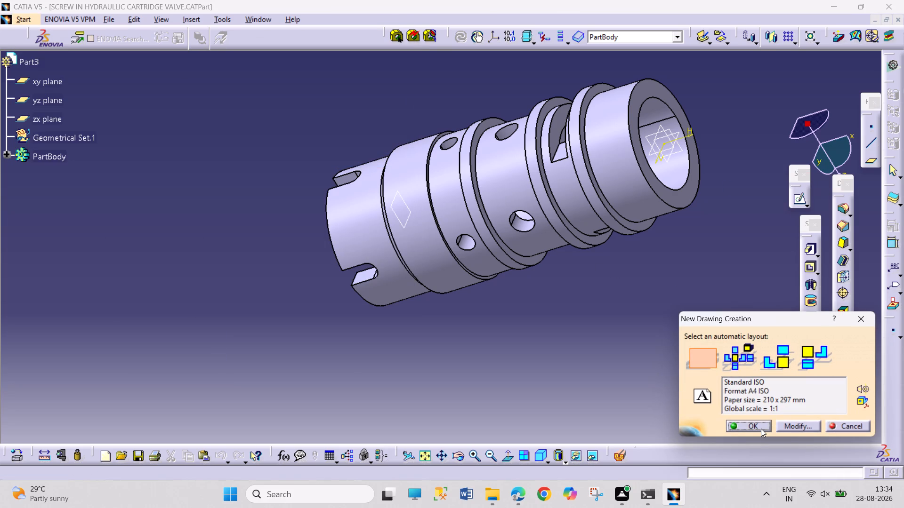
{"action": "left_click", "coordinate": [761, 429]}
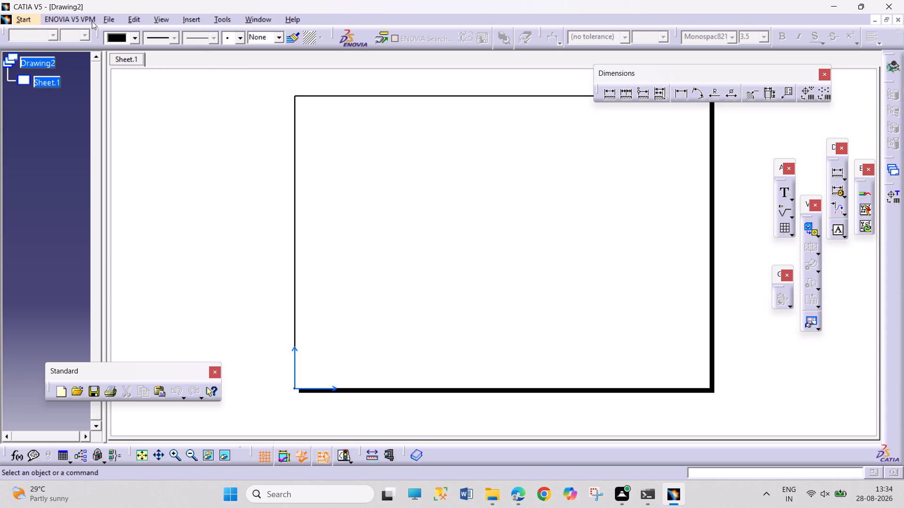
Insert a frame and title block in the sheet background.
{"action": "left_click", "coordinate": [140, 20]}
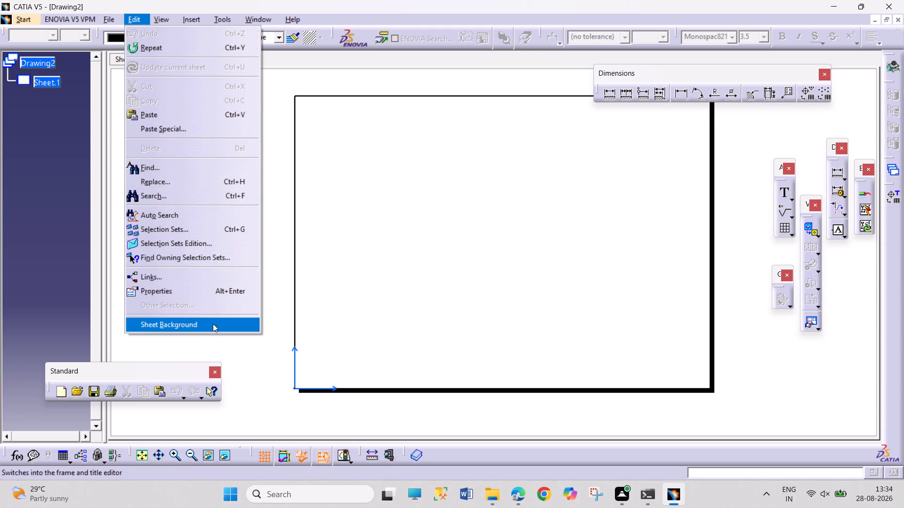
{"action": "left_click", "coordinate": [216, 329]}
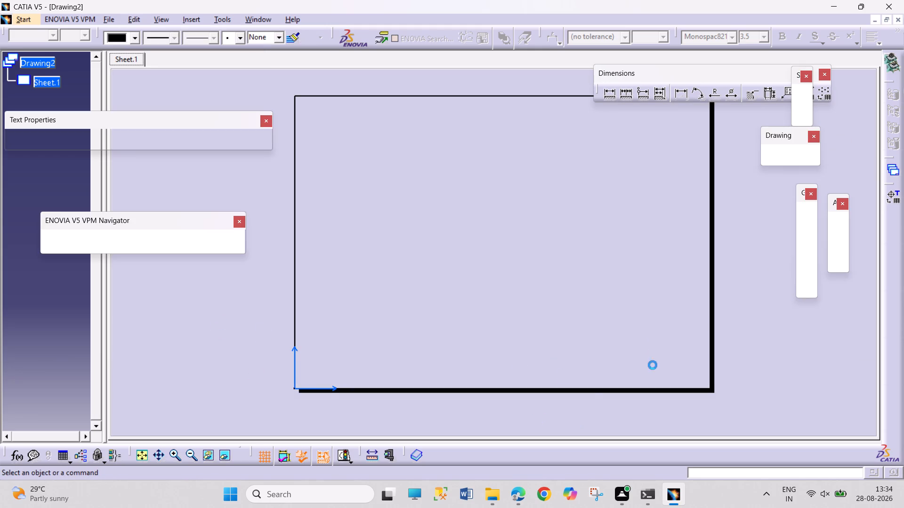
{"action": "left_click", "coordinate": [770, 156]}
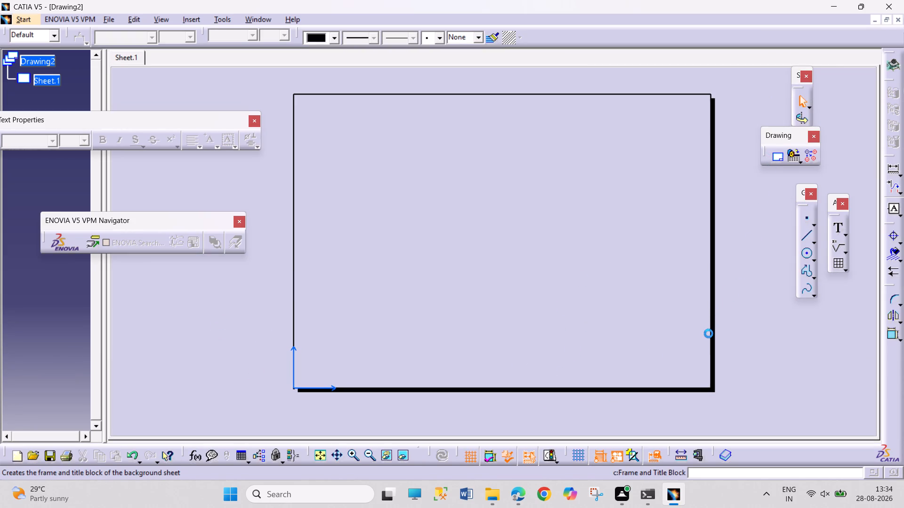
{"action": "left_click", "coordinate": [777, 428]}
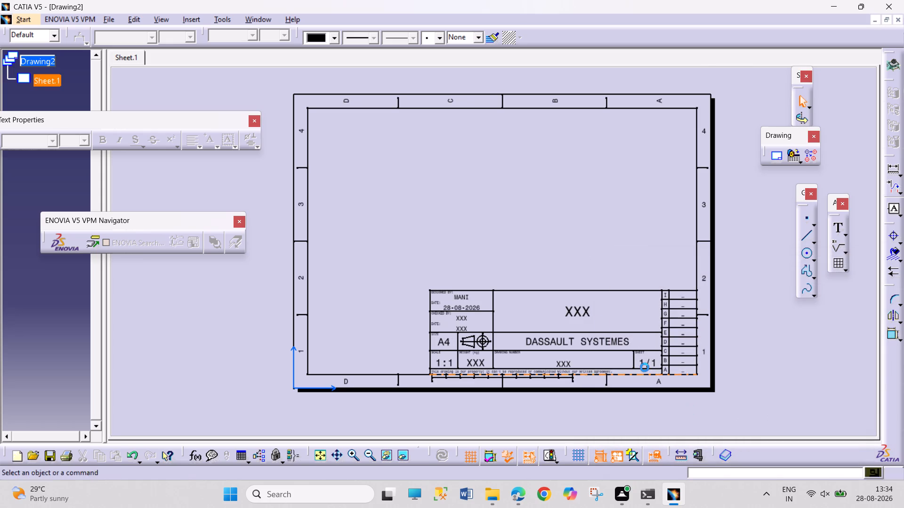
Replace the XXX title in the title block with SCREW IN HYDRAULIC CARTRIDGE VALVE.
{"action": "double_click", "coordinate": [578, 308]}
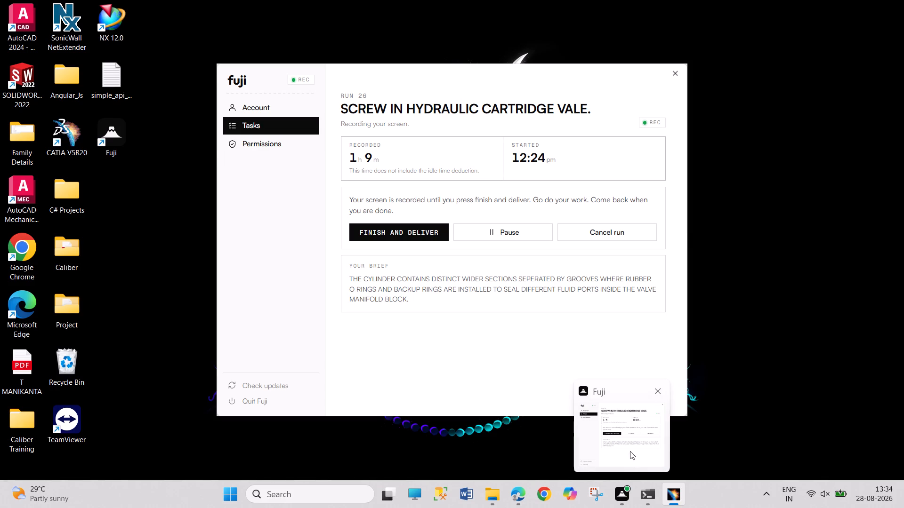
{"action": "type", "text": "SCREW IN HYDRAULIC CARTRIDGE VA"}
{"action": "type", "text": "LVE"}
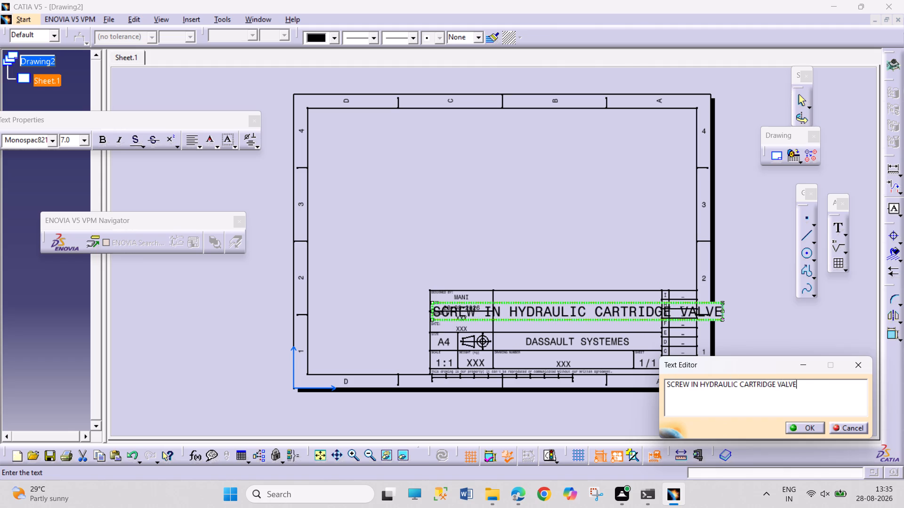
{"action": "left_click", "coordinate": [798, 430]}
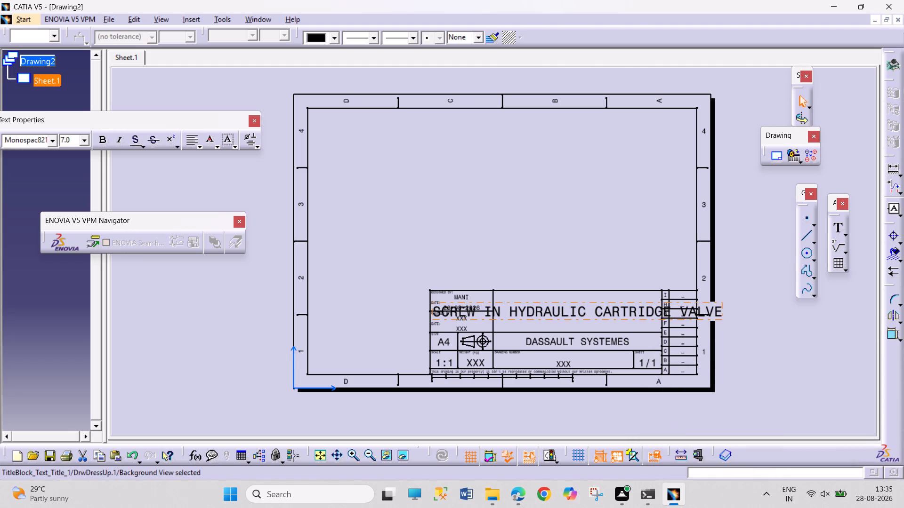
Reduce the font size of the title text SCREW IN HYDRAULIC CARTRIDGE VALVE in the title block to 3.5 mm.
{"action": "left_click", "coordinate": [617, 310]}
{"action": "right_click", "coordinate": [617, 310]}
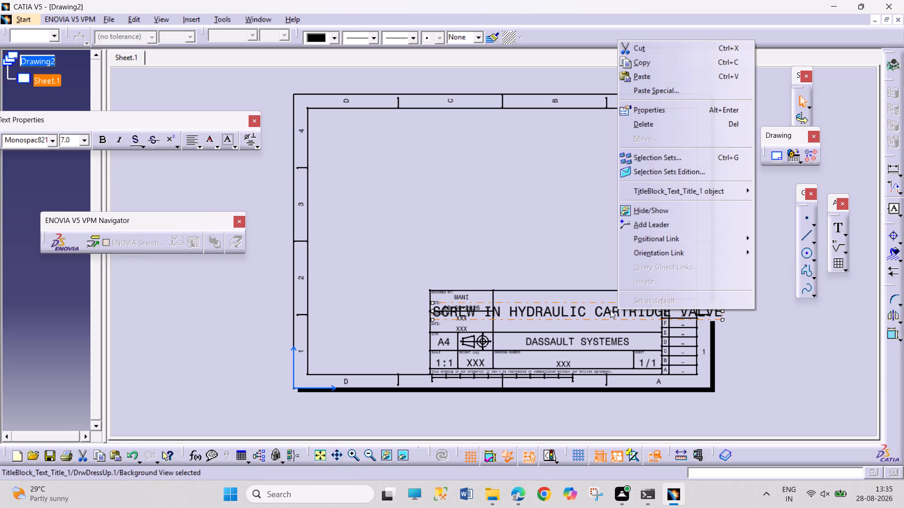
{"action": "left_click", "coordinate": [597, 313]}
{"action": "left_click", "coordinate": [597, 313]}
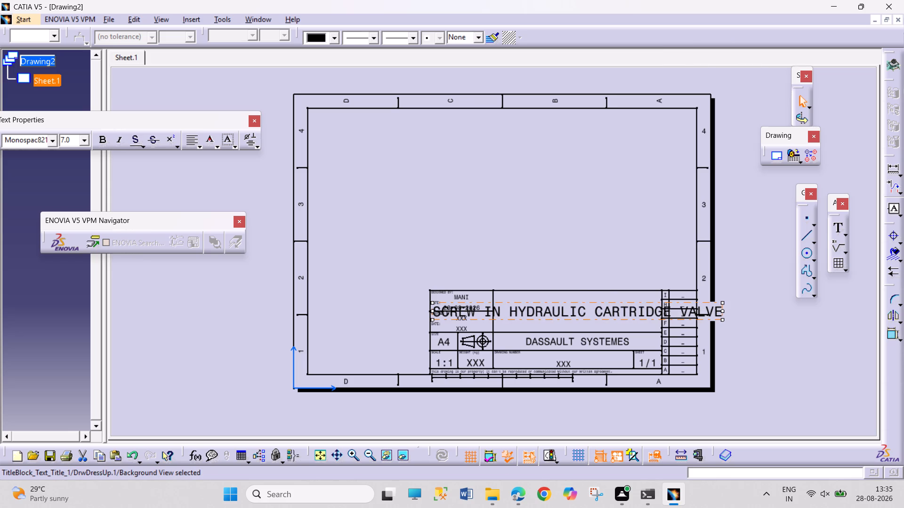
{"action": "double_click", "coordinate": [609, 303]}
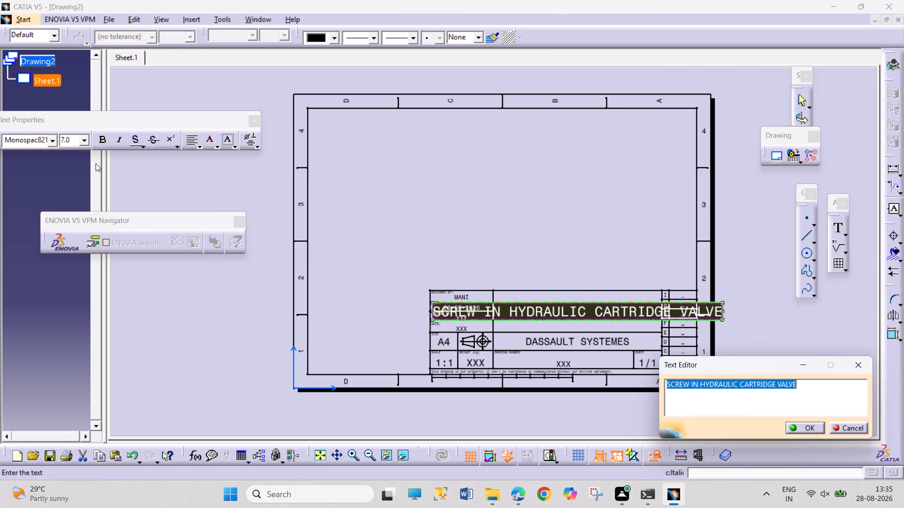
{"action": "left_click", "coordinate": [84, 138]}
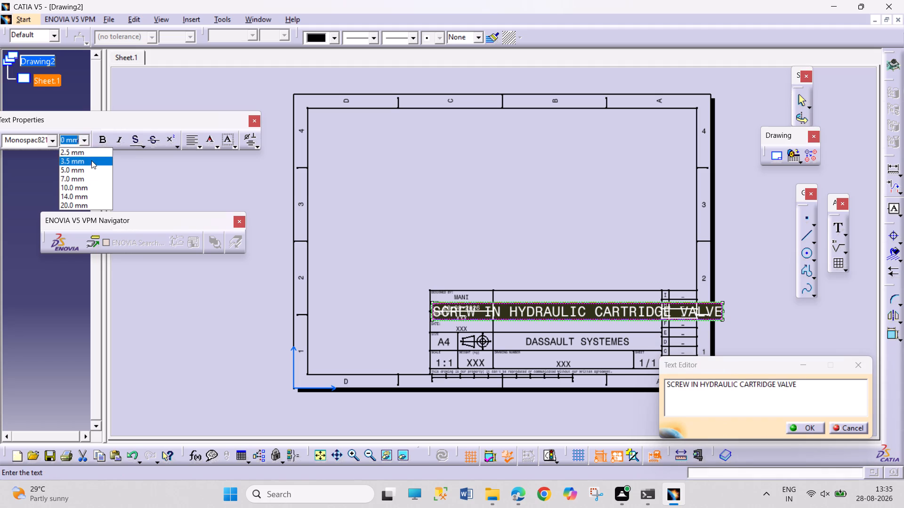
{"action": "left_click", "coordinate": [92, 152]}
{"action": "left_click", "coordinate": [86, 141]}
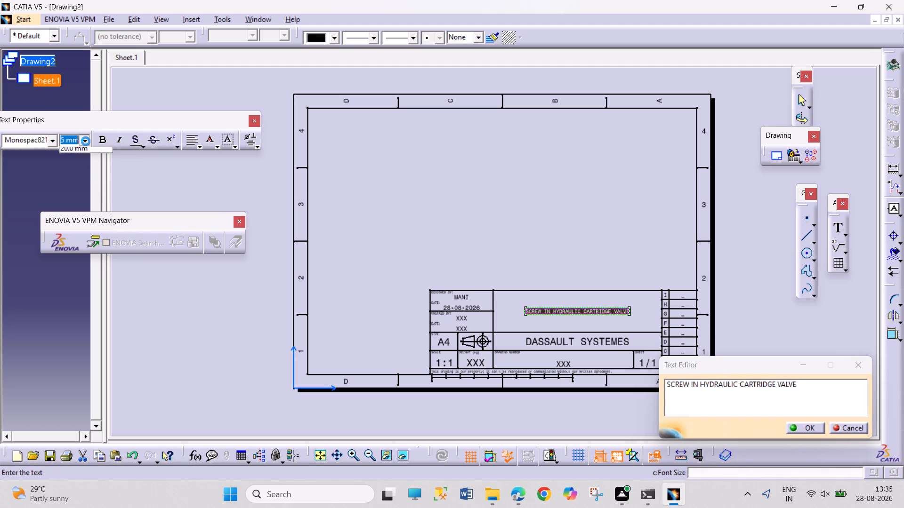
{"action": "left_click", "coordinate": [85, 160]}
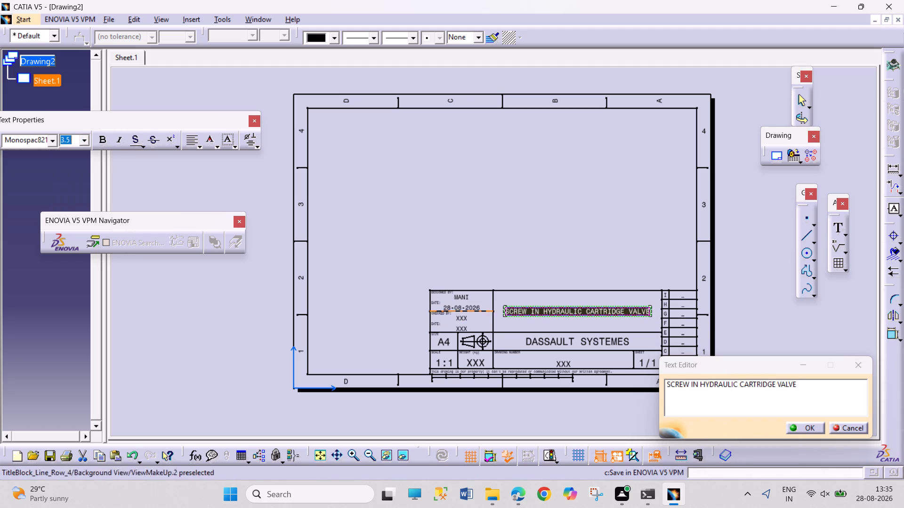
{"action": "left_click", "coordinate": [794, 427]}
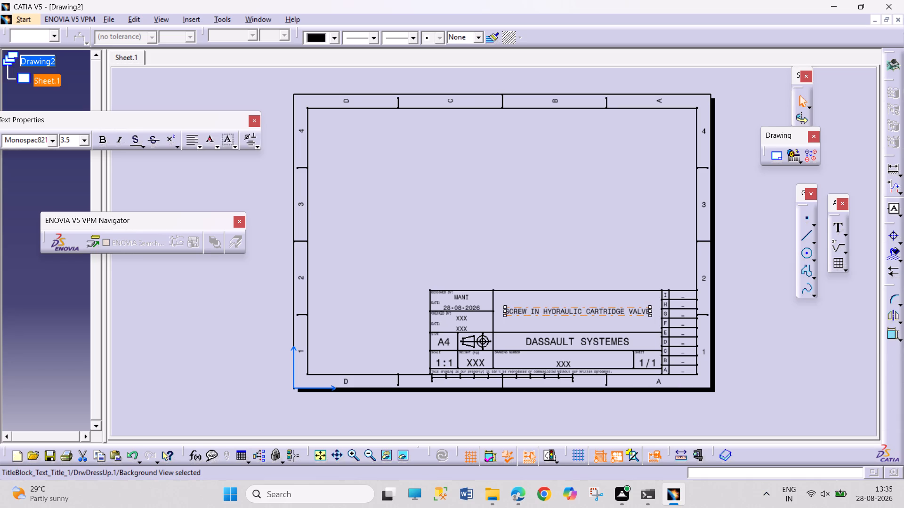
{"action": "left_click", "coordinate": [565, 406]}
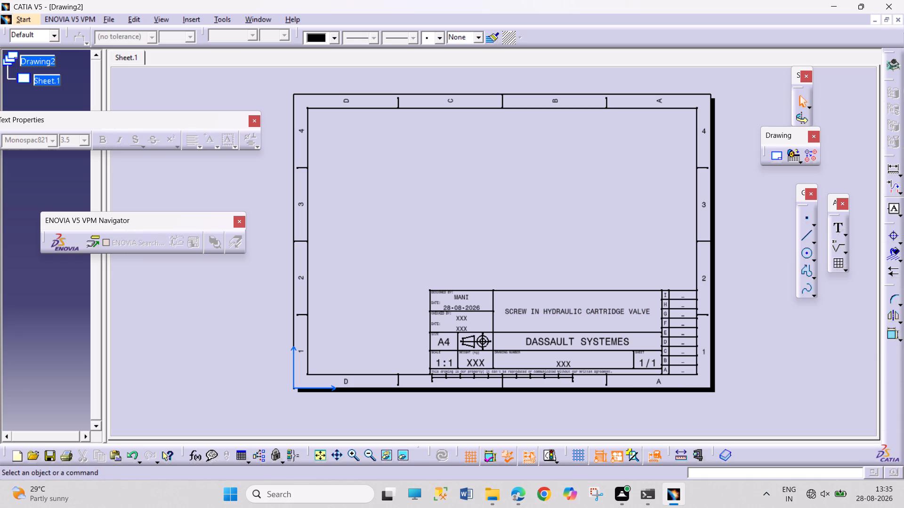
Replace the name in the title block's DESIGNED BY field with the designer's name.
{"action": "double_click", "coordinate": [462, 297]}
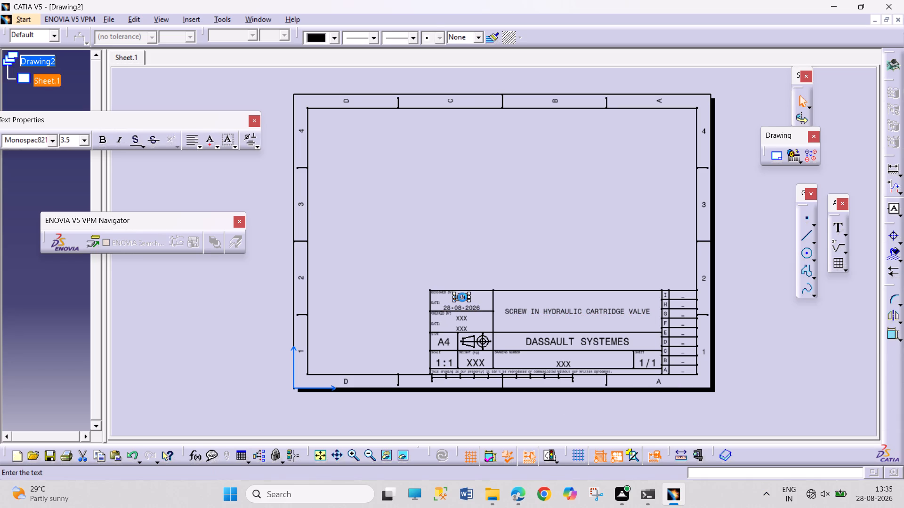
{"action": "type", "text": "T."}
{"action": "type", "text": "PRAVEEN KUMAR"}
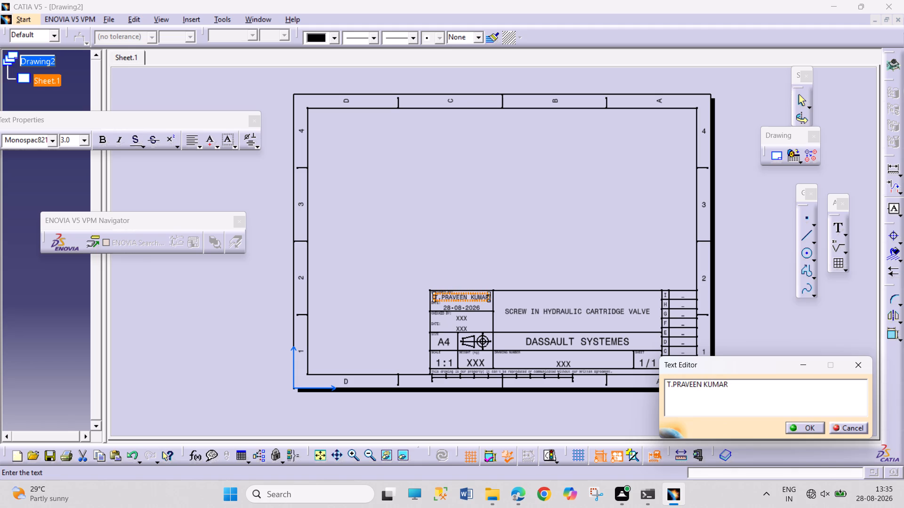
{"action": "left_click", "coordinate": [801, 427]}
{"action": "left_click", "coordinate": [785, 360]}
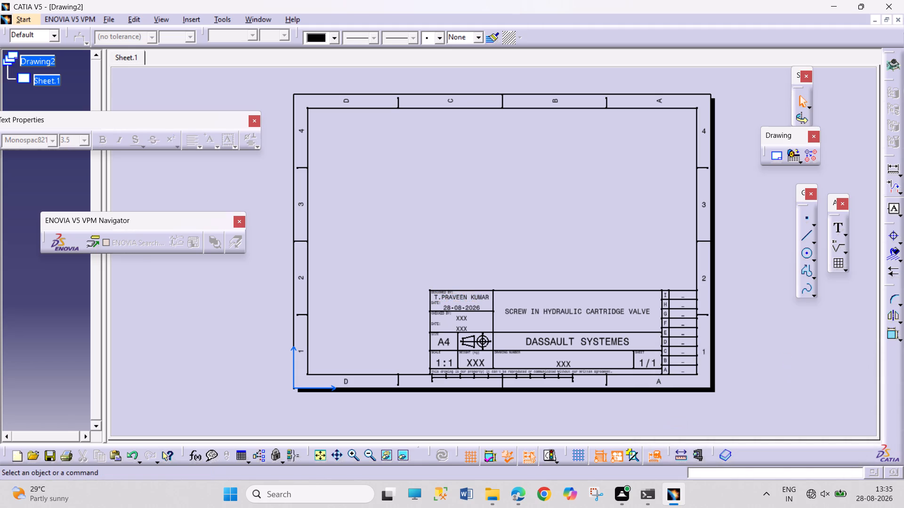
Return from the sheet background to the working views.
{"action": "left_click", "coordinate": [138, 12]}
{"action": "left_click", "coordinate": [138, 14]}
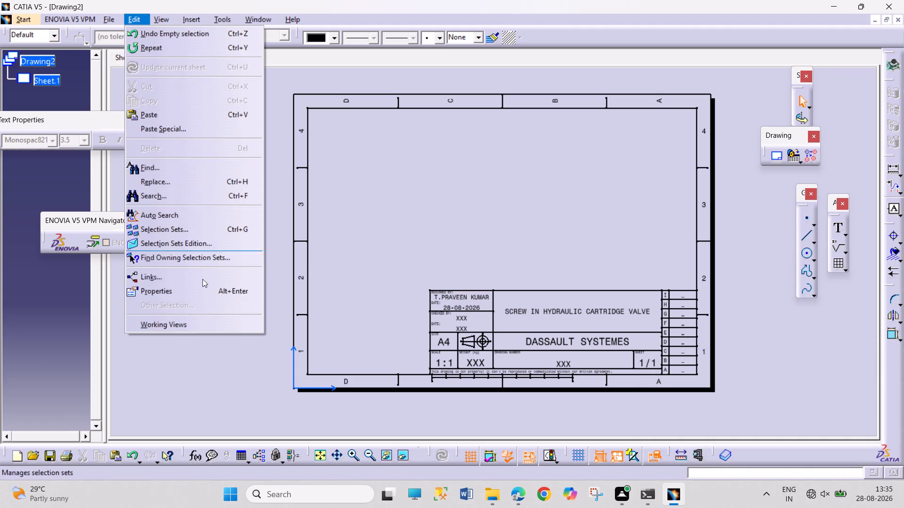
{"action": "left_click", "coordinate": [210, 320]}
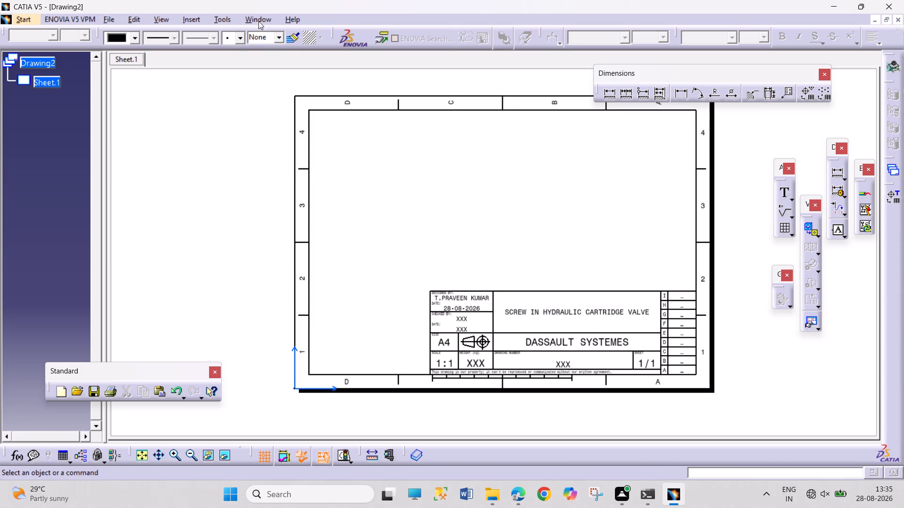
Create a front view of the SCREW IN HYDRAULLIC CARTRIDGE VALVE part on the sheet, using its zx plane as reference.
{"action": "left_click", "coordinate": [259, 21]}
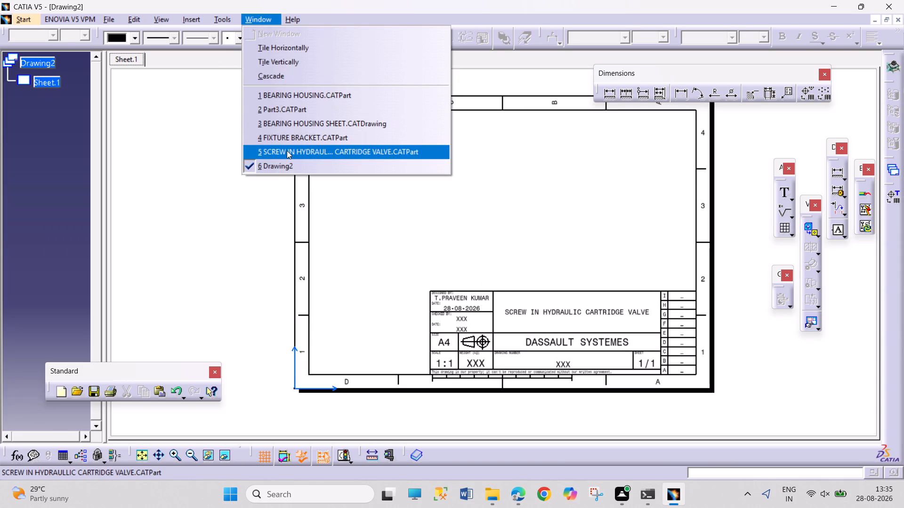
{"action": "left_click", "coordinate": [812, 231]}
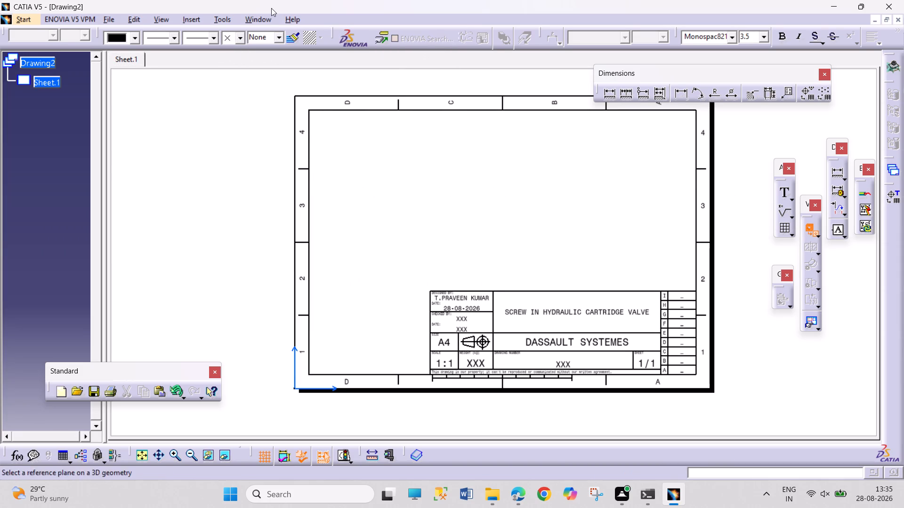
{"action": "left_click", "coordinate": [266, 20]}
{"action": "left_click", "coordinate": [282, 151]}
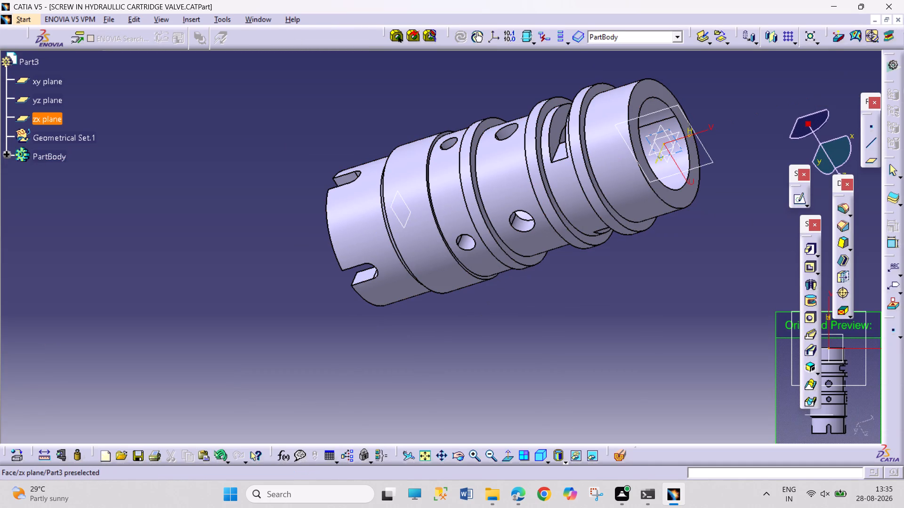
{"action": "left_click", "coordinate": [456, 458]}
{"action": "left_click_drag", "start_coordinate": [503, 91], "coordinate": [549, 175]}
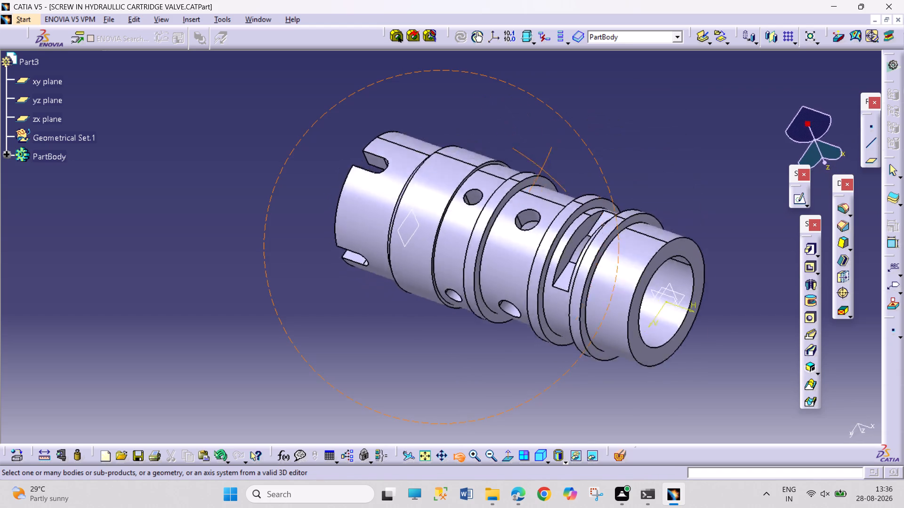
{"action": "left_click_drag", "start_coordinate": [549, 175], "coordinate": [580, 147]}
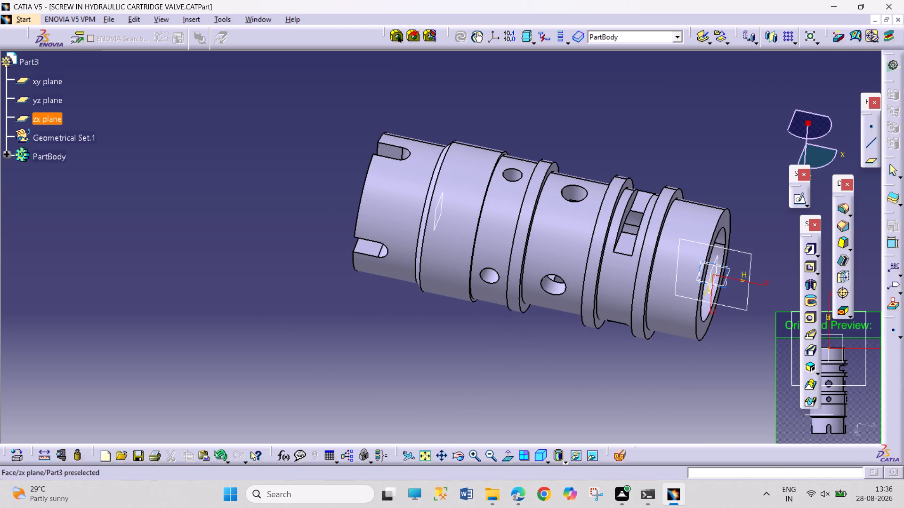
{"action": "left_click", "coordinate": [725, 267]}
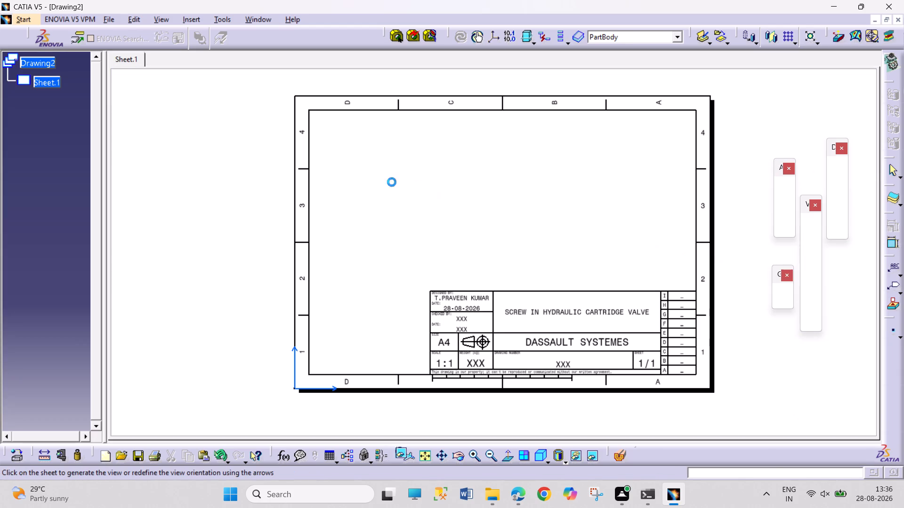
{"action": "double_click", "coordinate": [386, 180]}
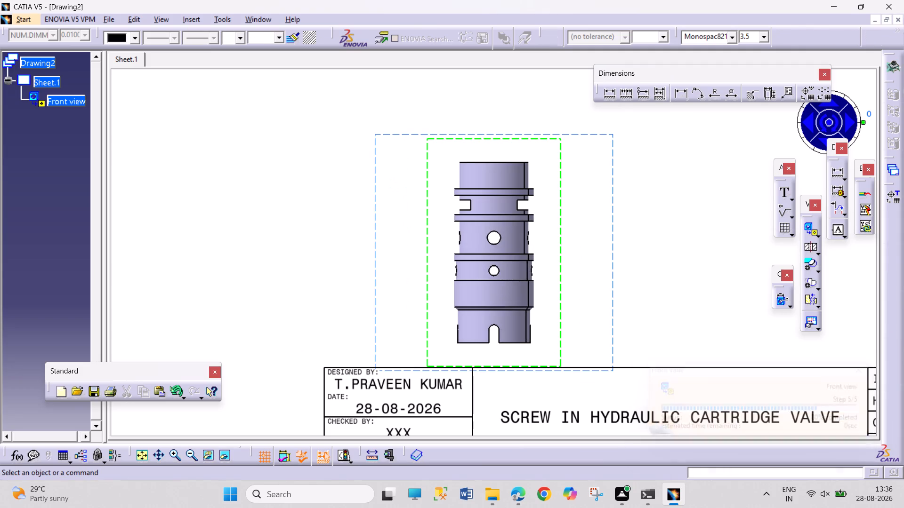
Rotate the front view by setting its angle to 90 degrees in the view properties.
{"action": "middle_click_drag", "start_coordinate": [614, 197], "coordinate": [591, 277], "text": "ctrl"}
{"action": "right_click", "coordinate": [547, 271]}
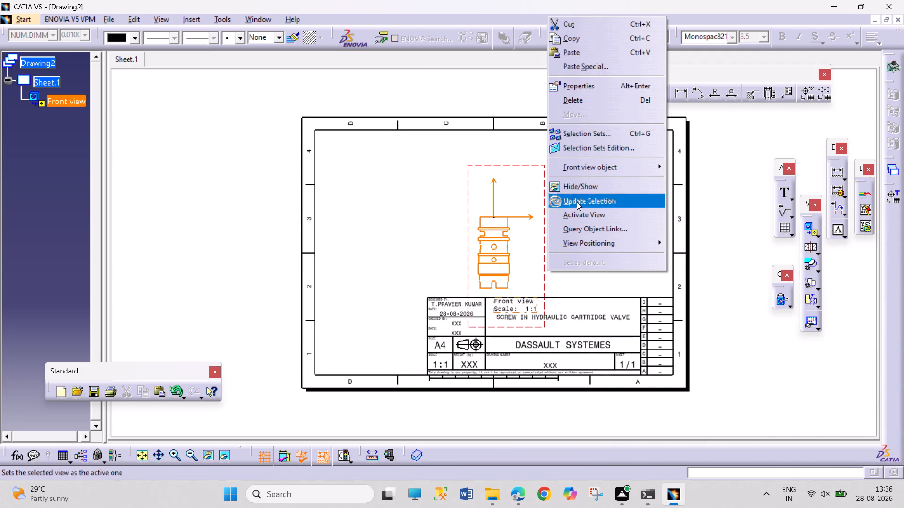
{"action": "left_click", "coordinate": [595, 88]}
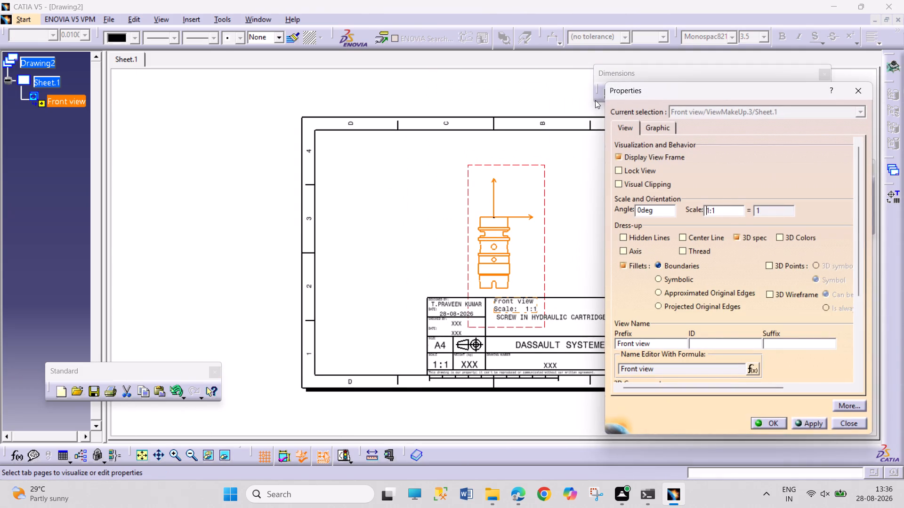
{"action": "left_click", "coordinate": [638, 210]}
{"action": "key", "text": "9"}
{"action": "key", "text": "Return"}
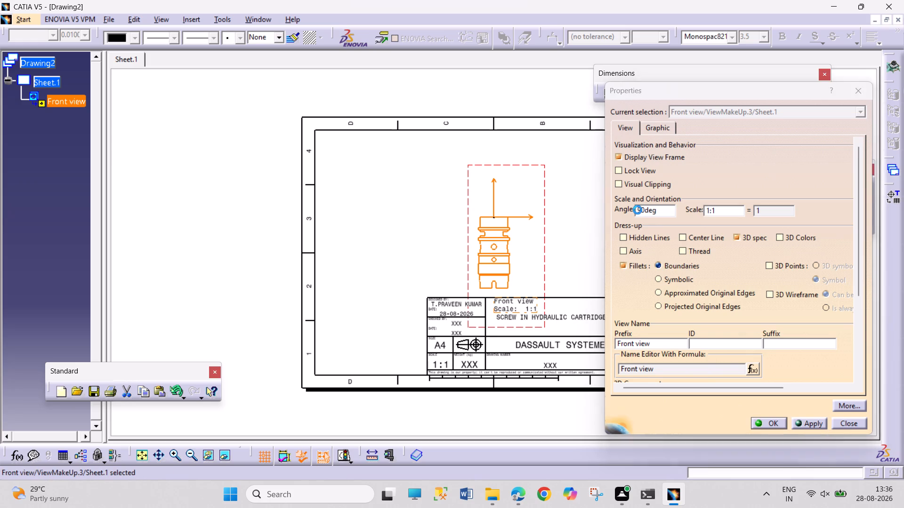
Move the front view to the upper-left area of the drawing sheet, clear of the title block.
{"action": "left_click_drag", "start_coordinate": [478, 207], "coordinate": [411, 175]}
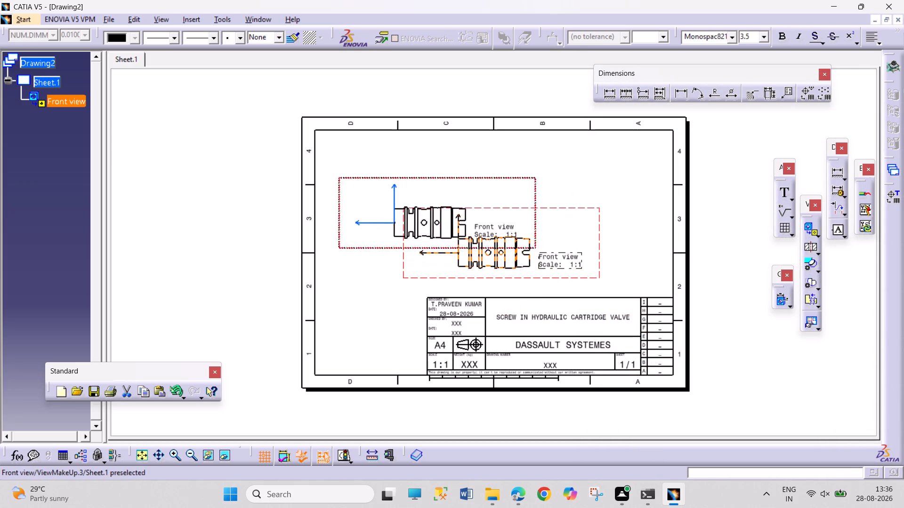
{"action": "left_click_drag", "start_coordinate": [411, 175], "coordinate": [404, 129]}
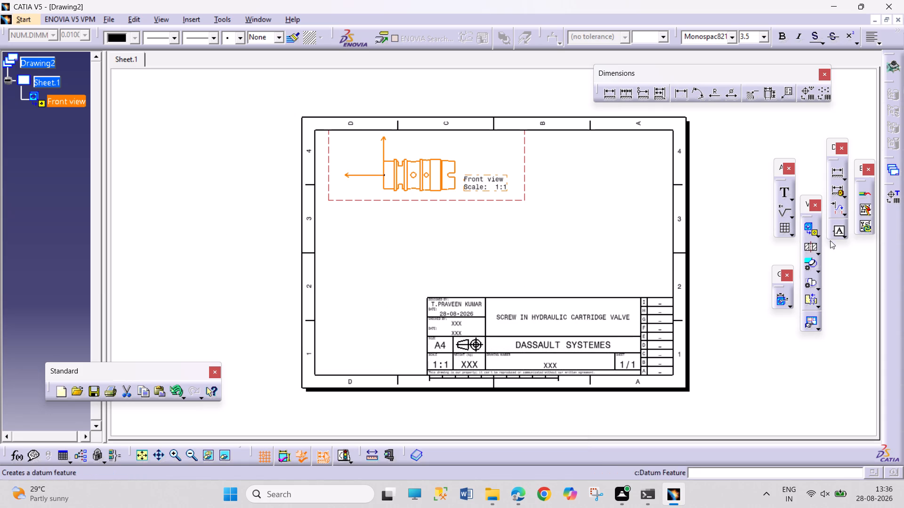
Create section view A-A cut lengthwise through the valve's axis in the front view and place it below that view.
{"action": "left_click", "coordinate": [812, 248]}
{"action": "left_click", "coordinate": [360, 178]}
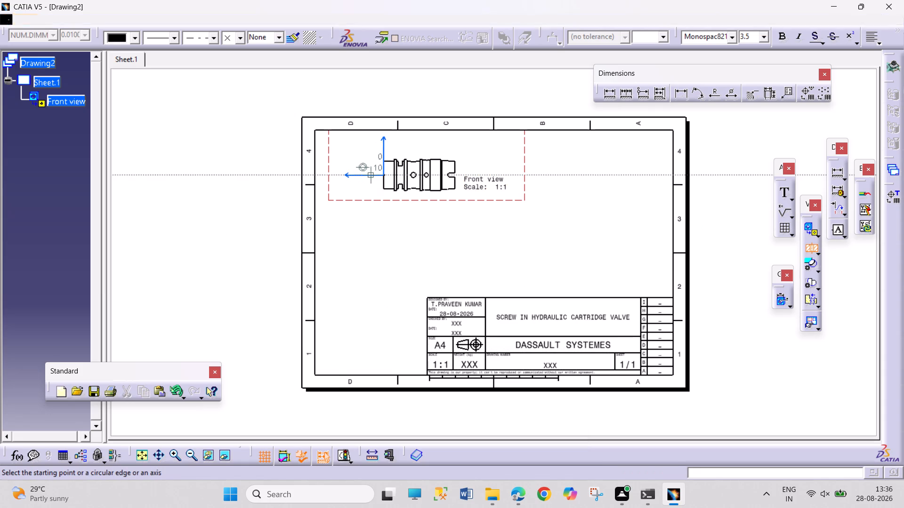
{"action": "left_click", "coordinate": [466, 172]}
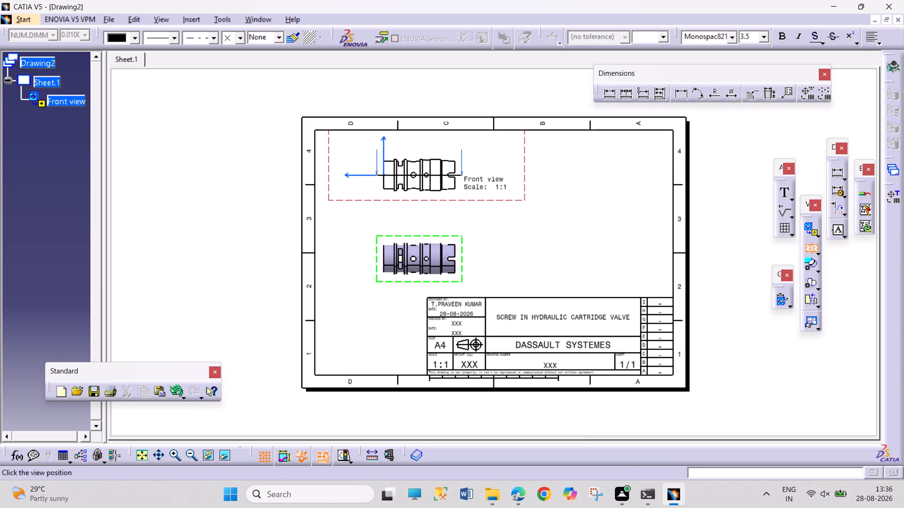
{"action": "double_click", "coordinate": [451, 259]}
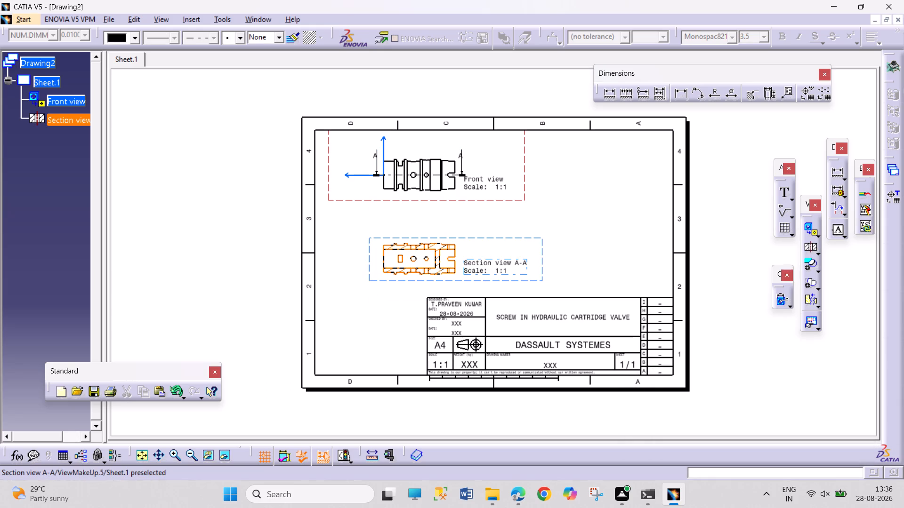
Set the front view's scale to 2:1.
{"action": "right_click", "coordinate": [503, 198]}
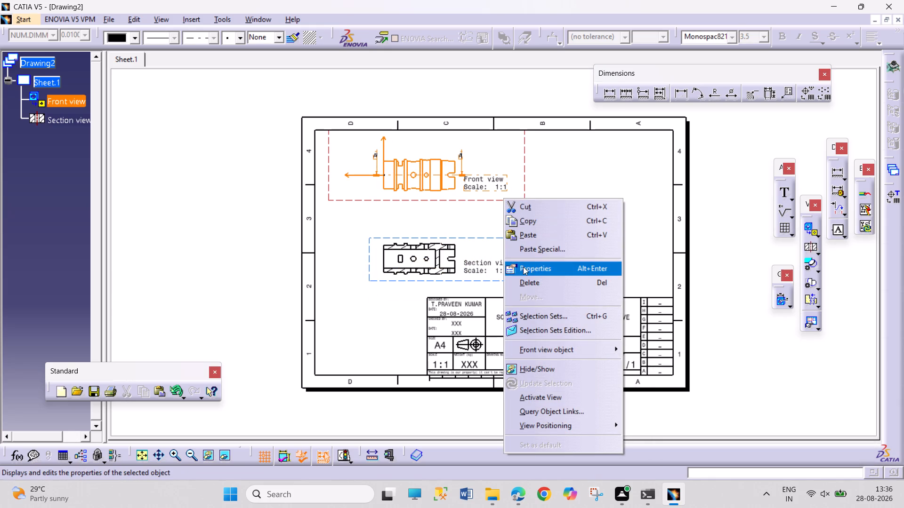
{"action": "left_click", "coordinate": [523, 267]}
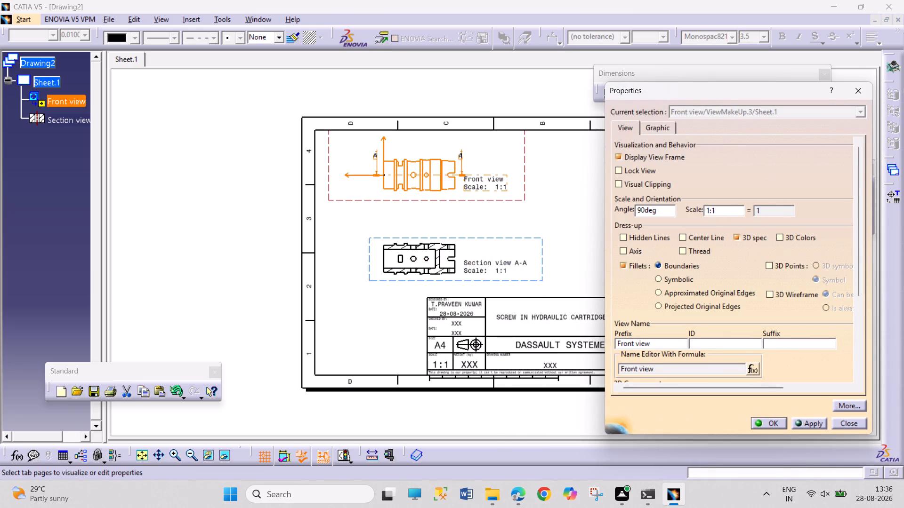
{"action": "left_click_drag", "start_coordinate": [710, 213], "coordinate": [698, 213]}
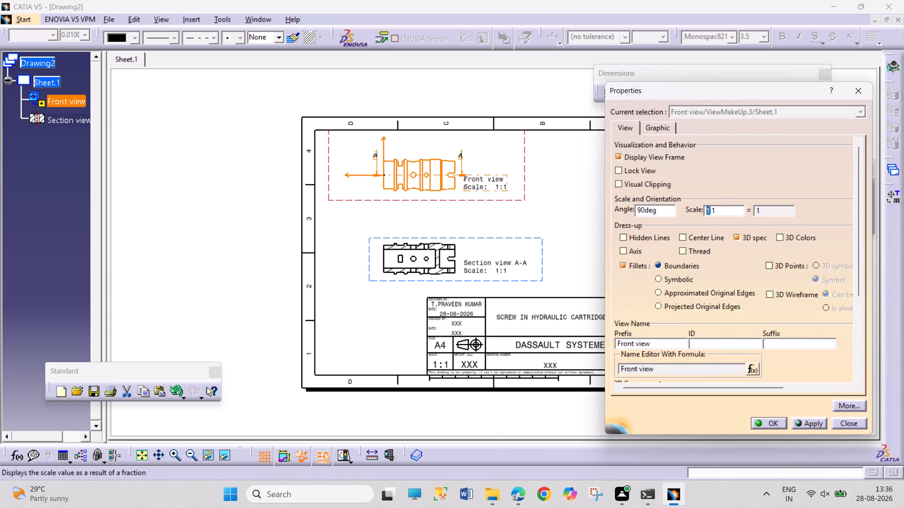
{"action": "key", "text": "2"}
{"action": "key", "text": "Return"}
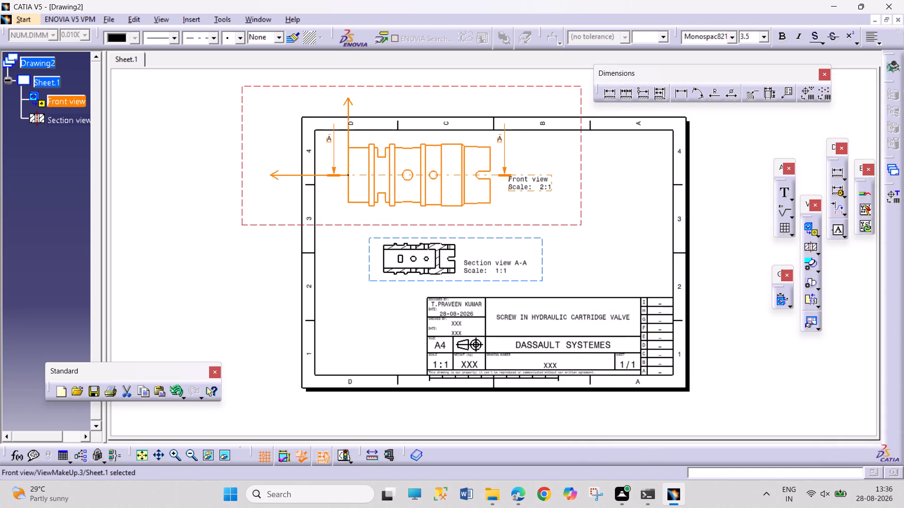
Set the scale of section view A-A to 2:1.
{"action": "right_click", "coordinate": [487, 281]}
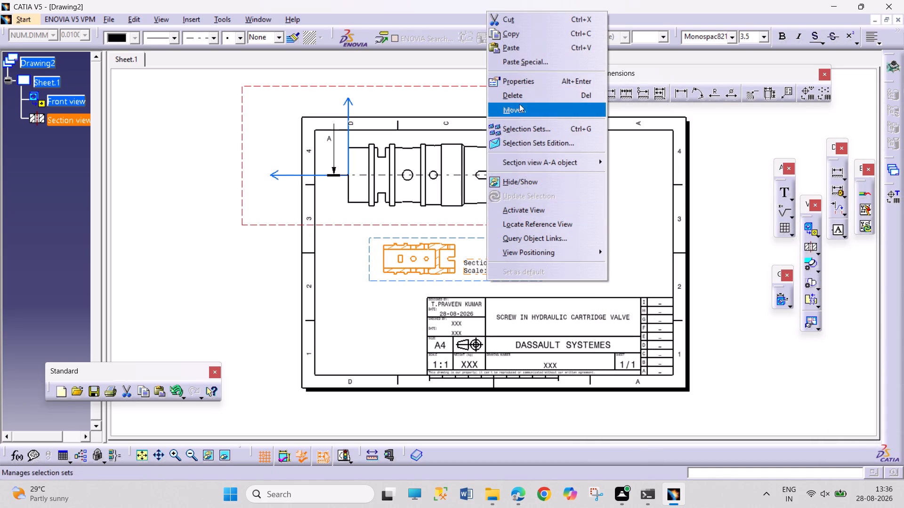
{"action": "left_click", "coordinate": [519, 84]}
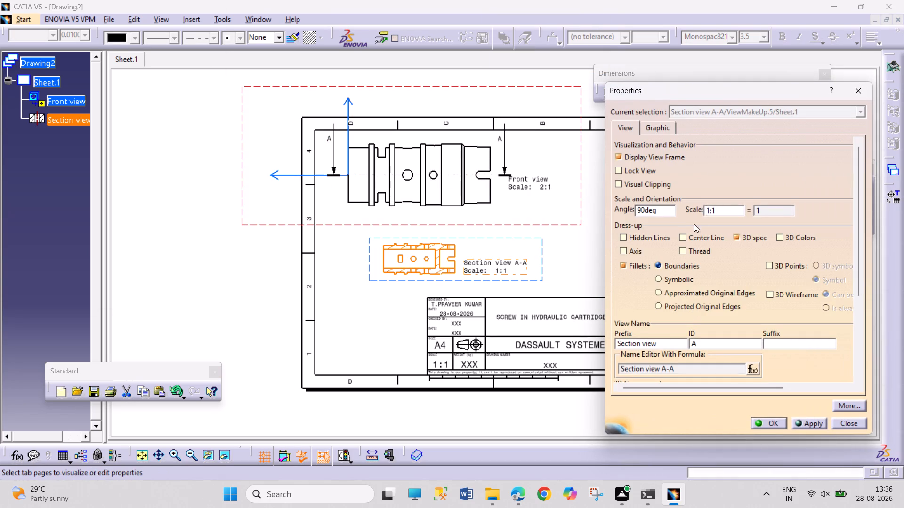
{"action": "left_click_drag", "start_coordinate": [709, 213], "coordinate": [692, 213]}
{"action": "key", "text": "2"}
{"action": "key", "text": "Return"}
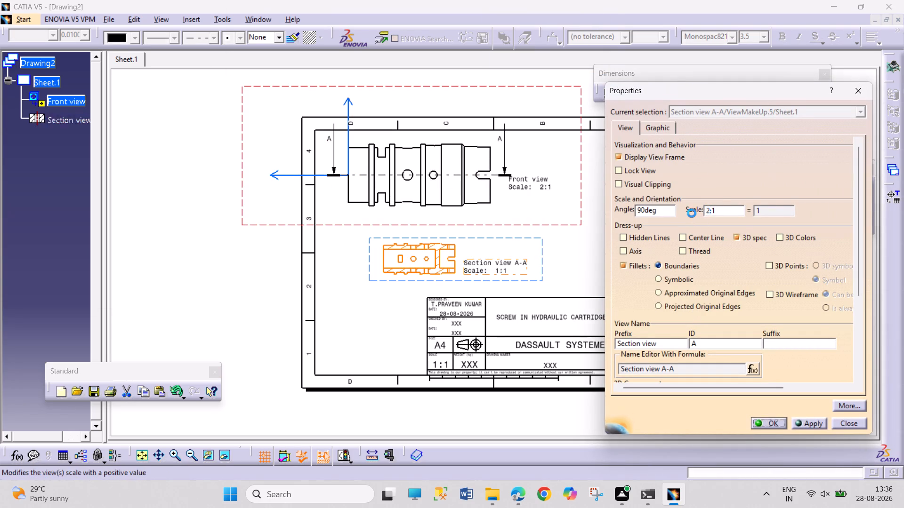
Shift the front view slightly down the sheet, together with its aligned section view A-A.
{"action": "left_click", "coordinate": [644, 268]}
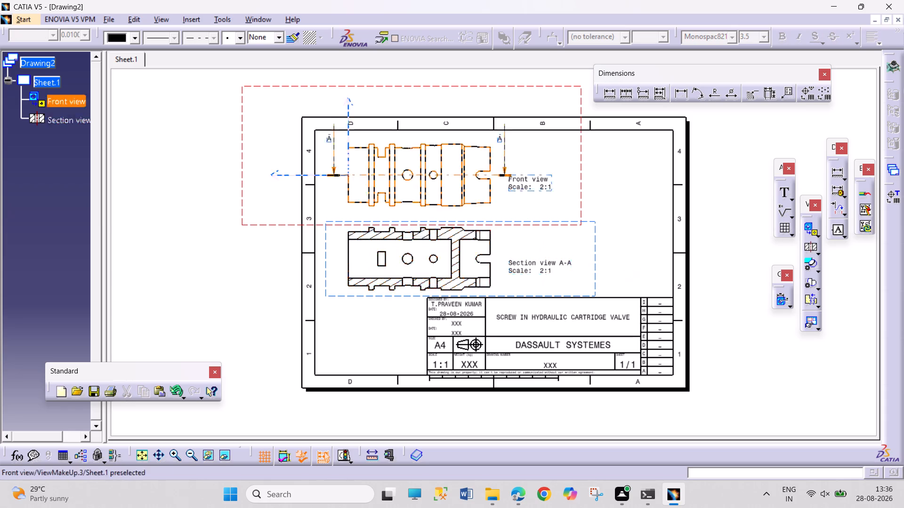
{"action": "left_click_drag", "start_coordinate": [580, 197], "coordinate": [580, 198]}
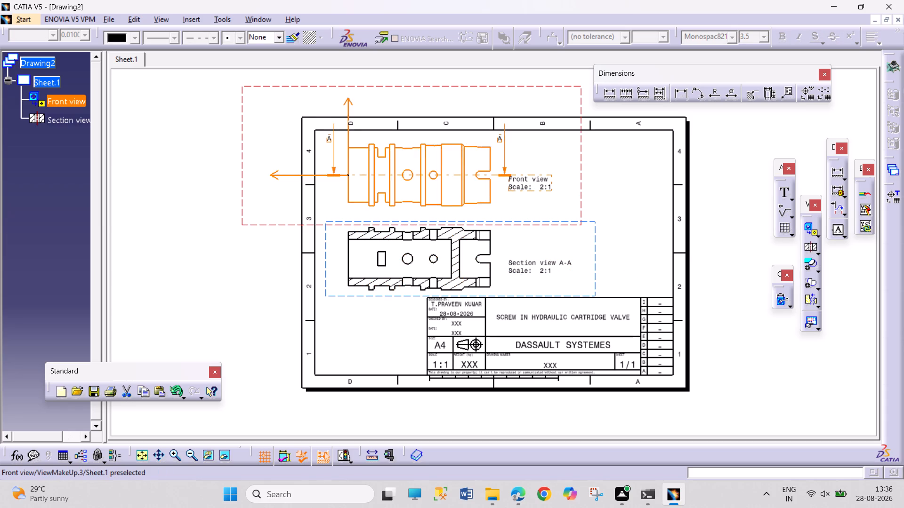
{"action": "left_click_drag", "start_coordinate": [580, 198], "coordinate": [580, 201]}
{"action": "left_click", "coordinate": [719, 359]}
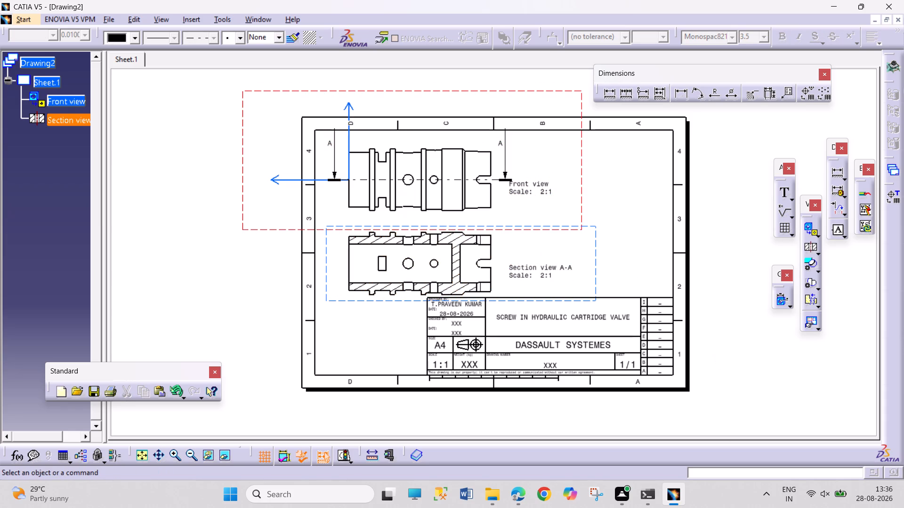
{"action": "left_click", "coordinate": [595, 284]}
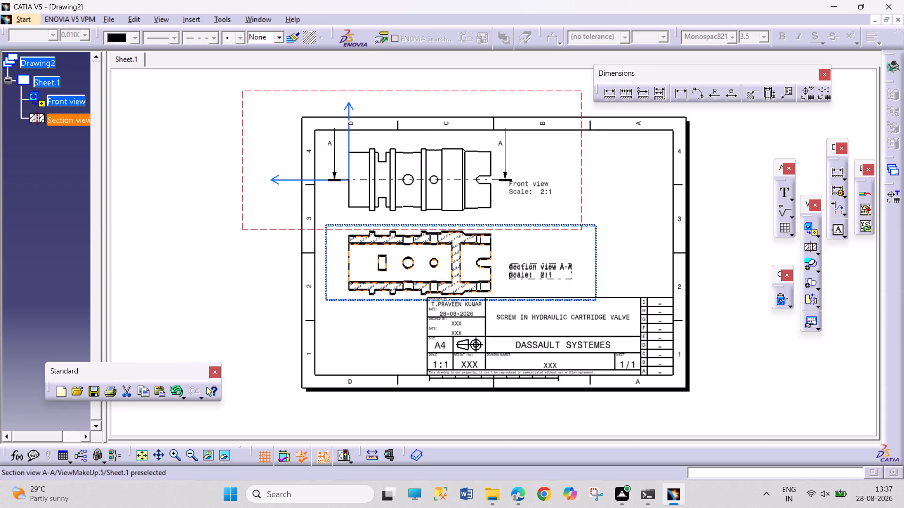
{"action": "left_click", "coordinate": [739, 352]}
Switch from the drawing to the screw-in hydraulic cartridge valve part and expand PartBody to its last features.
{"action": "middle_click_drag", "start_coordinate": [557, 230], "coordinate": [552, 207], "text": "ctrl"}
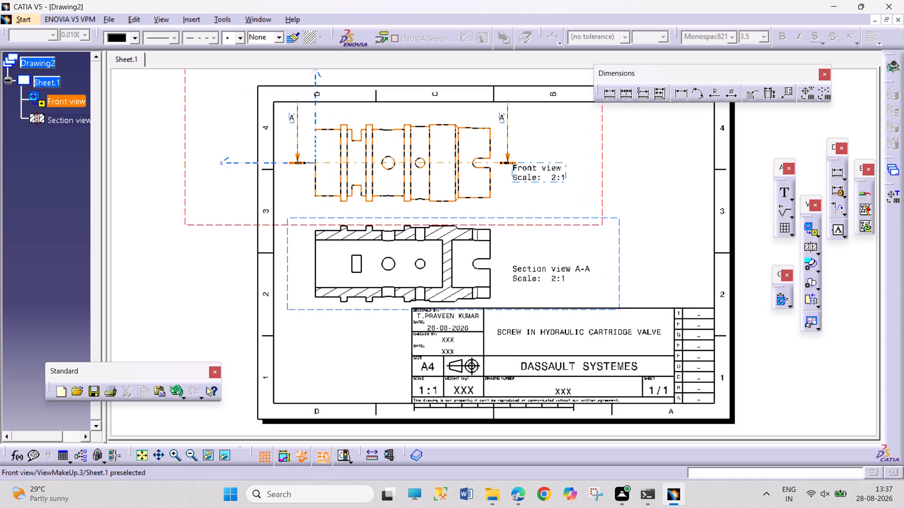
{"action": "middle_click_drag", "start_coordinate": [552, 207], "coordinate": [552, 196], "text": "ctrl"}
{"action": "middle_click_drag", "start_coordinate": [548, 196], "coordinate": [567, 308]}
{"action": "middle_click_drag", "start_coordinate": [567, 309], "coordinate": [565, 301], "text": "ctrl"}
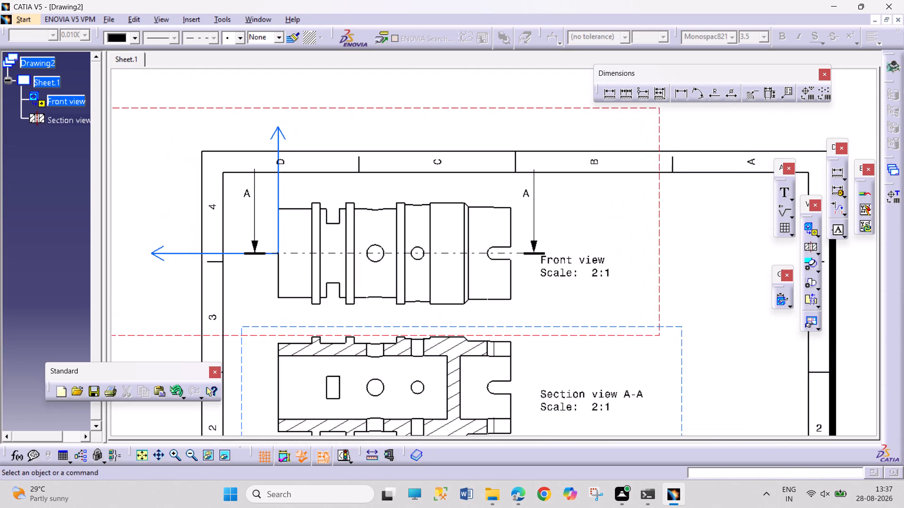
{"action": "middle_click_drag", "start_coordinate": [565, 301], "coordinate": [565, 300], "text": "ctrl"}
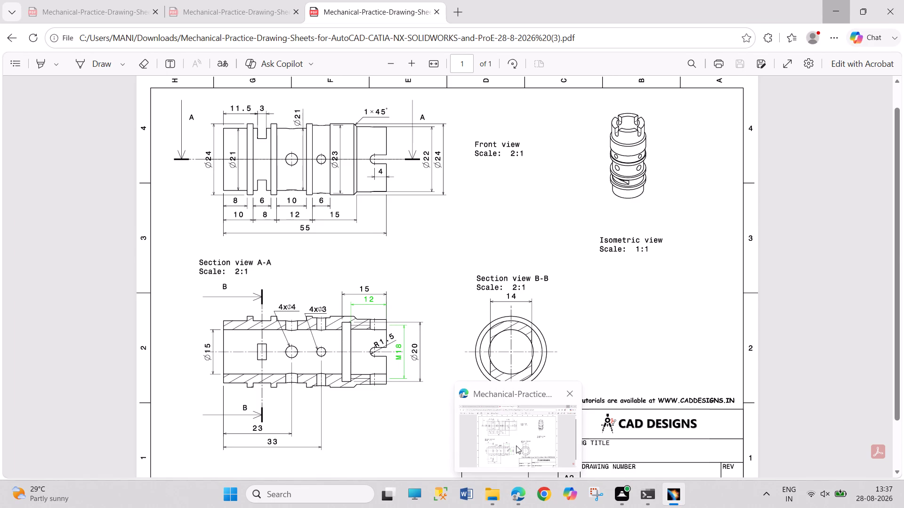
{"action": "left_click", "coordinate": [257, 20]}
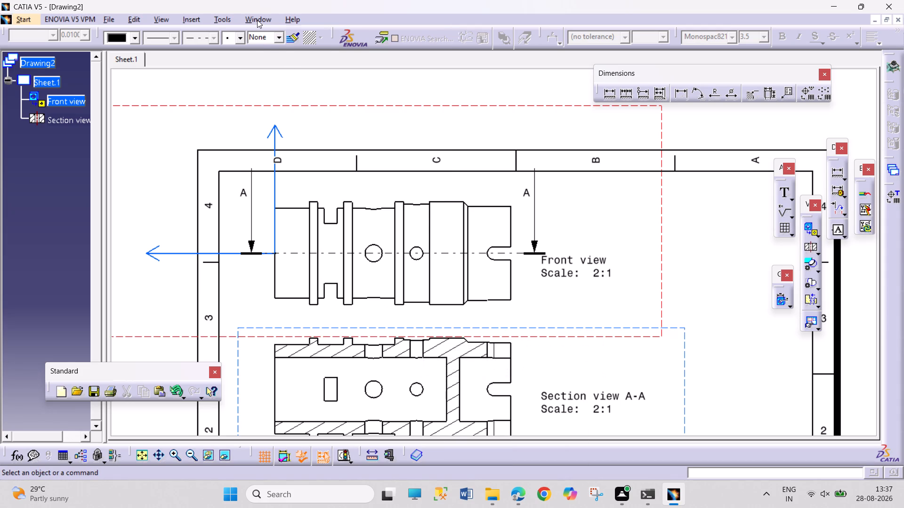
{"action": "left_click", "coordinate": [270, 149]}
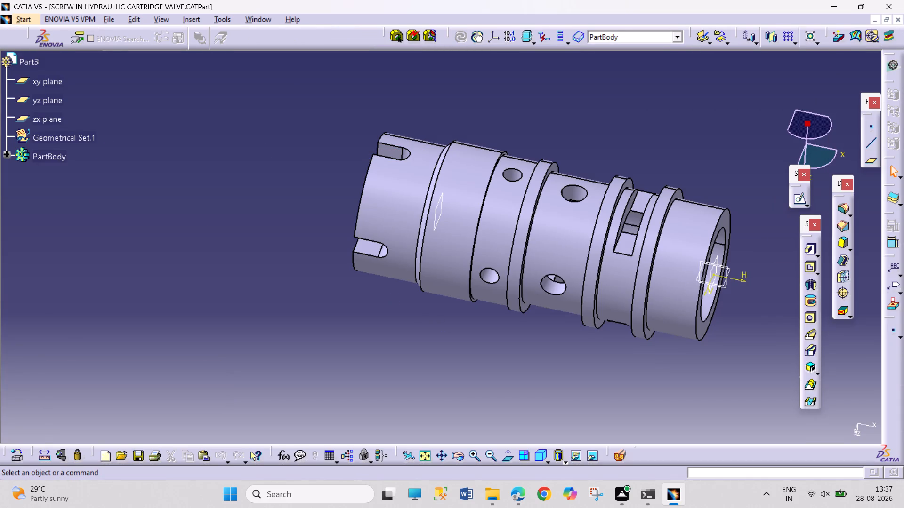
{"action": "left_click", "coordinate": [5, 153]}
{"action": "scroll", "coordinate": [53, 382], "scroll_direction": "down", "scroll_amount": 3}
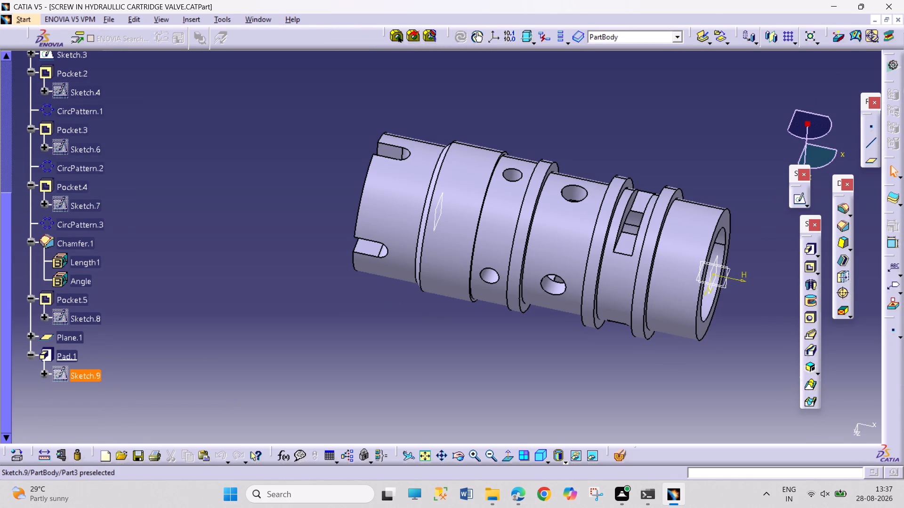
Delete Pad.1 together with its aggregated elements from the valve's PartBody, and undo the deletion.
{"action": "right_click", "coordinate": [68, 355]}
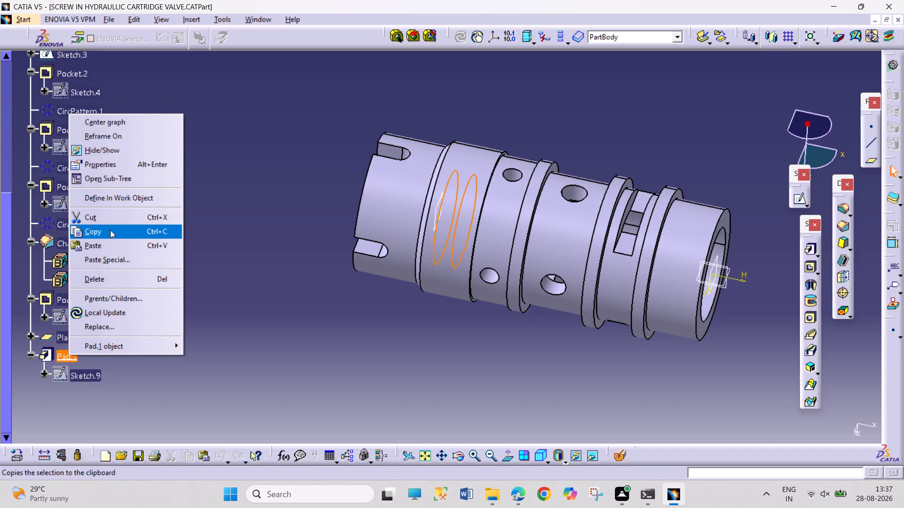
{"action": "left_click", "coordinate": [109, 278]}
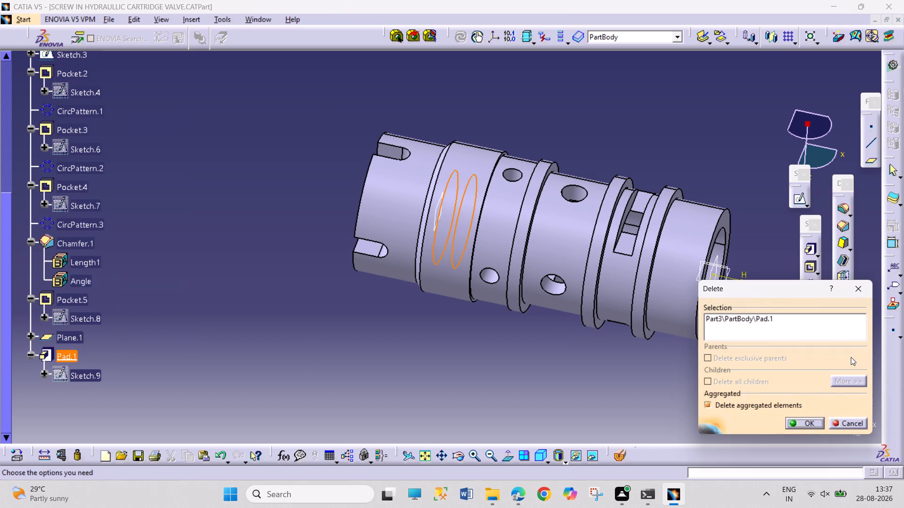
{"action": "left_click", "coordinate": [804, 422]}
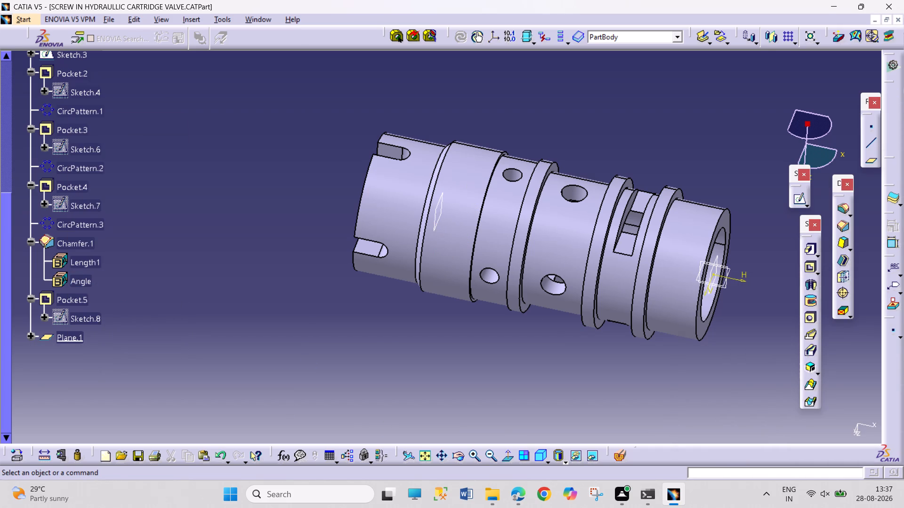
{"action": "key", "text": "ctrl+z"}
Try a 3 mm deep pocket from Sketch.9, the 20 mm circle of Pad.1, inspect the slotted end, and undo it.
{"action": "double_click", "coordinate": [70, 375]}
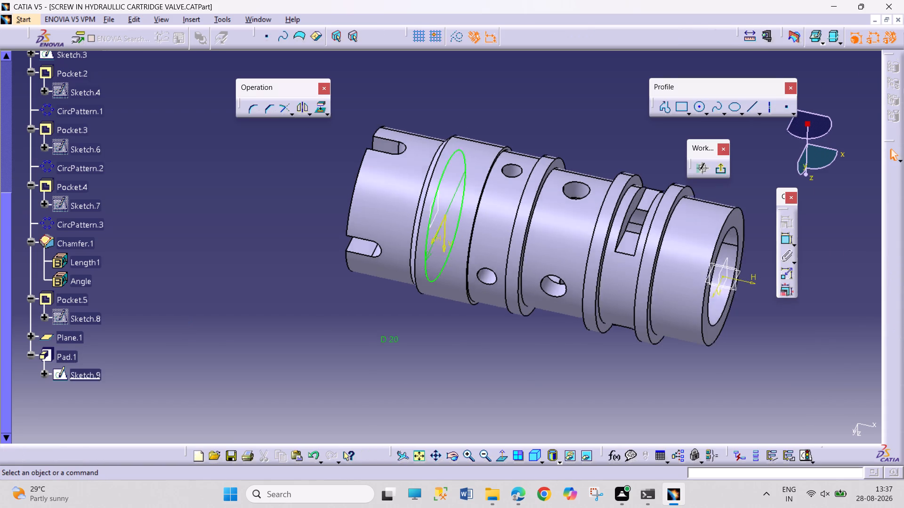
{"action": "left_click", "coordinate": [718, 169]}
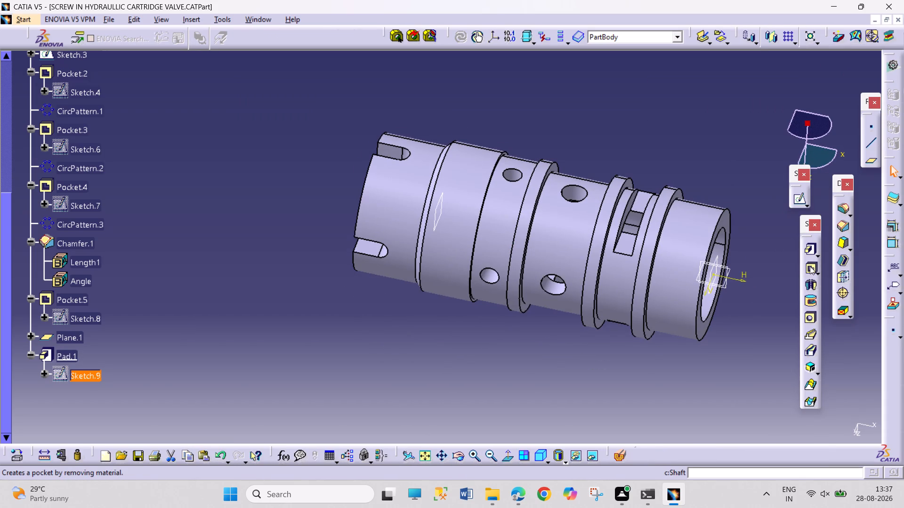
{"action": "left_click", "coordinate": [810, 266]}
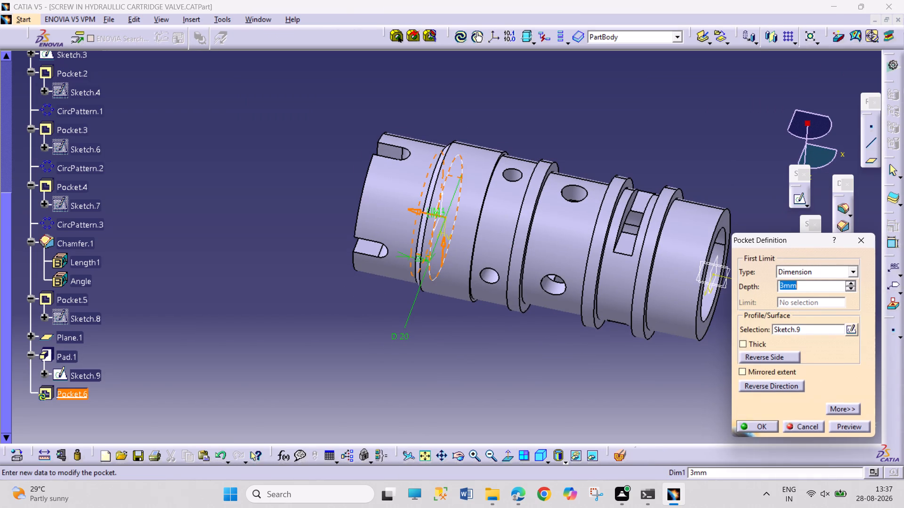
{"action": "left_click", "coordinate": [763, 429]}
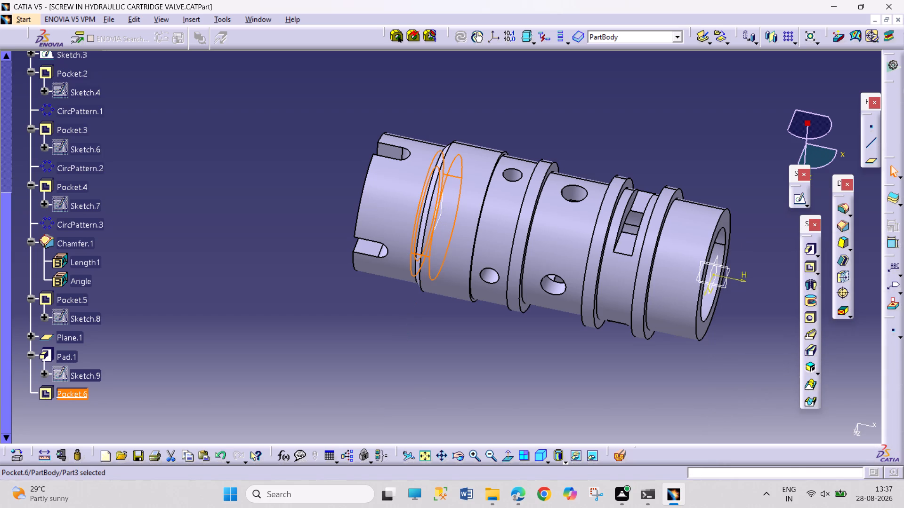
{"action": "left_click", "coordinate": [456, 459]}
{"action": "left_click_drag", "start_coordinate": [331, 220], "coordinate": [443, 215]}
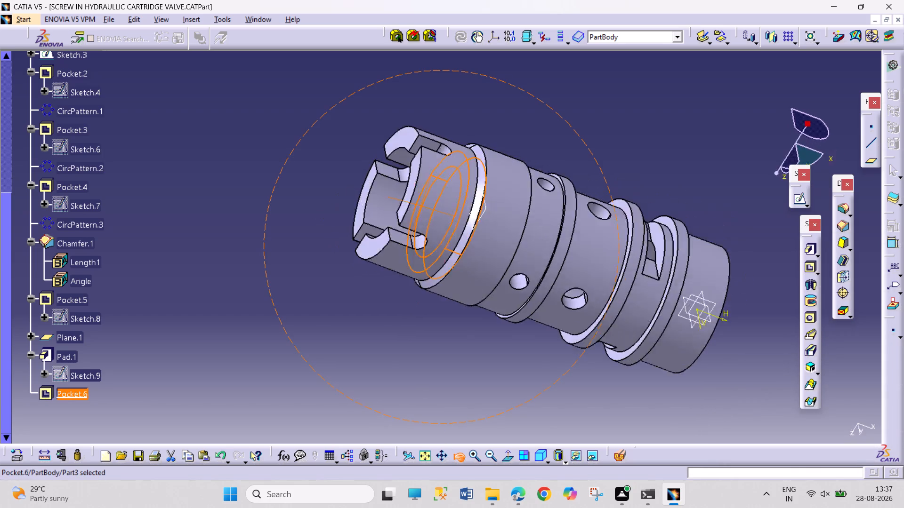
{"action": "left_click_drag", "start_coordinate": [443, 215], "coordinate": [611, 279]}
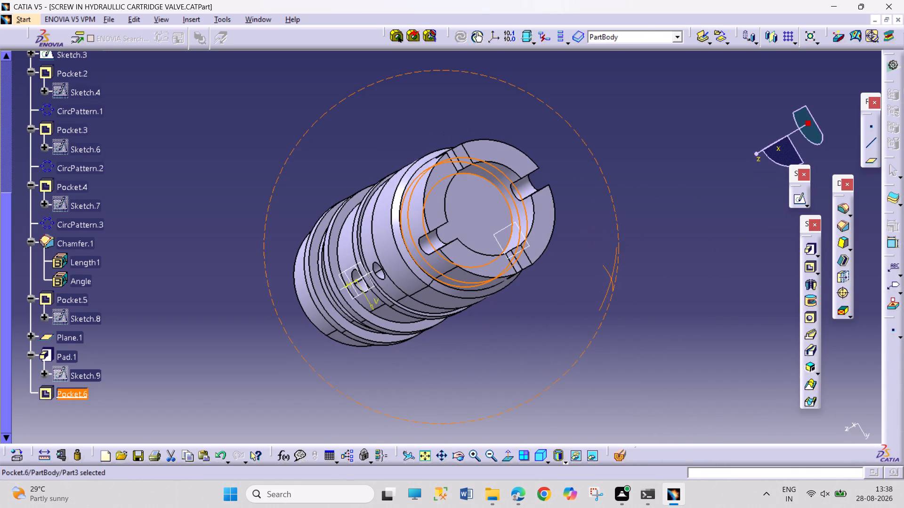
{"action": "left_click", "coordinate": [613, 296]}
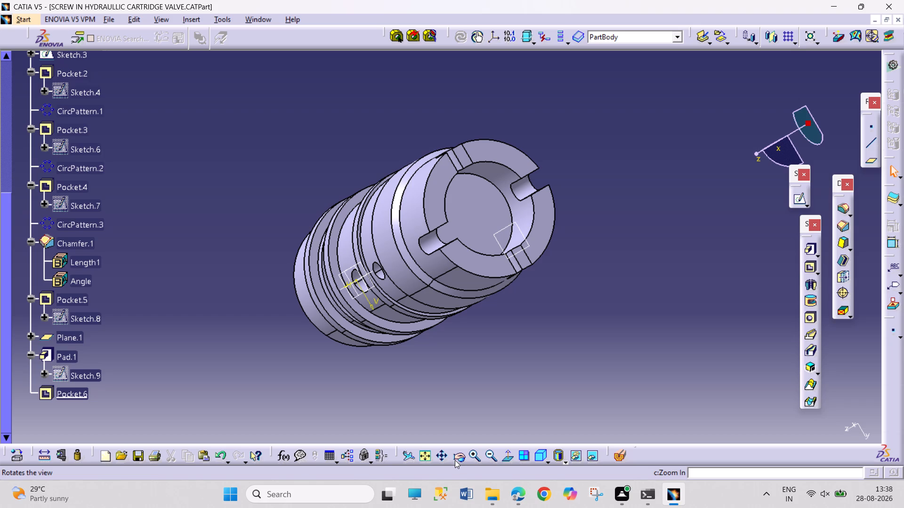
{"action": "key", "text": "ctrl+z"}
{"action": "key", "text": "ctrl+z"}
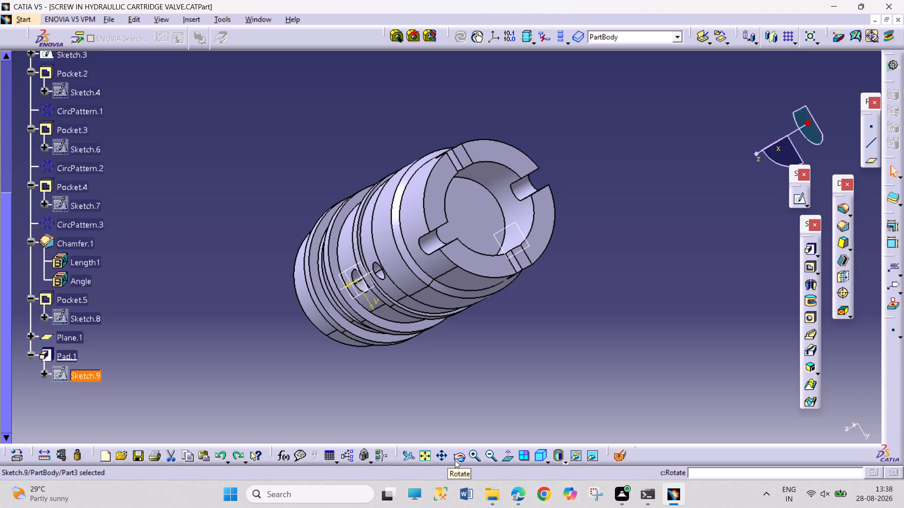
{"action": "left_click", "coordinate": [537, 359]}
Cut a 3 mm deep pocket towards the slotted end using Sketch.9, the 20 mm circle of Pad.1.
{"action": "left_click", "coordinate": [88, 377]}
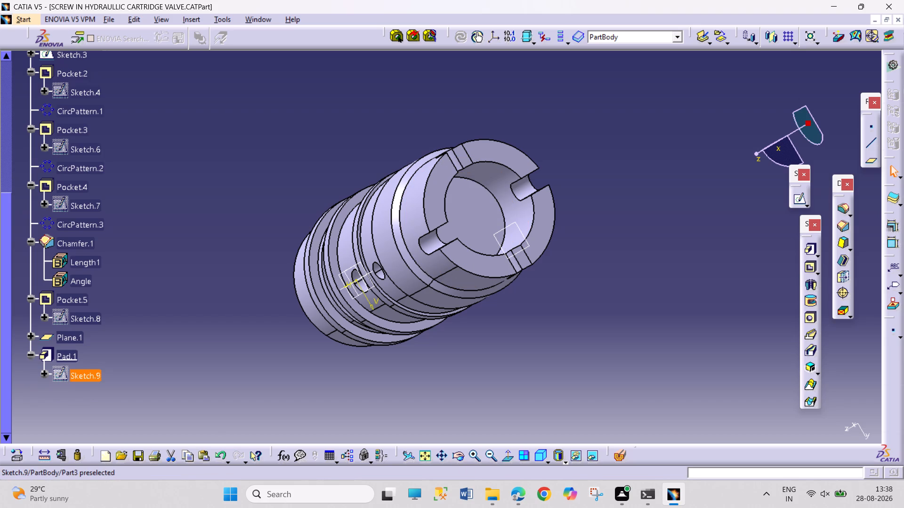
{"action": "left_click", "coordinate": [83, 376]}
{"action": "left_click", "coordinate": [809, 267]}
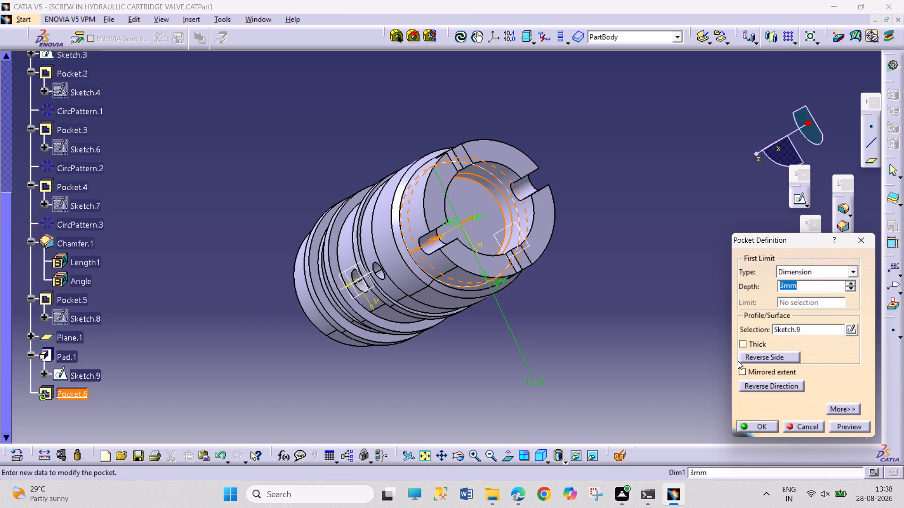
{"action": "left_click", "coordinate": [452, 456]}
{"action": "left_click_drag", "start_coordinate": [590, 196], "coordinate": [576, 184]}
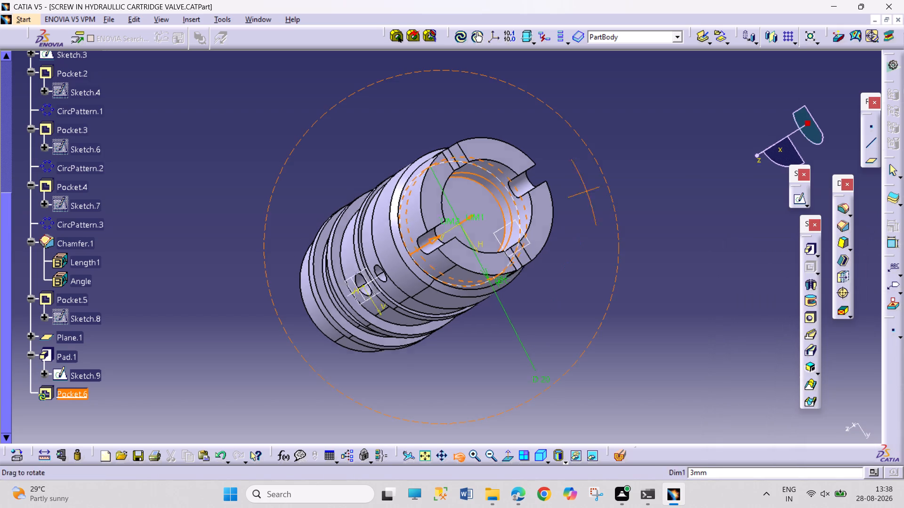
{"action": "left_click_drag", "start_coordinate": [576, 184], "coordinate": [287, 217]}
{"action": "left_click", "coordinate": [755, 425]}
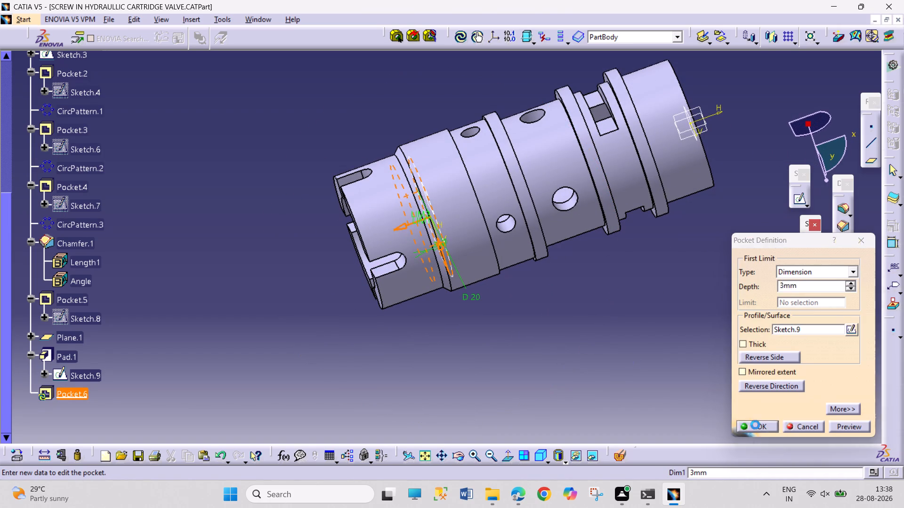
{"action": "left_click", "coordinate": [611, 373]}
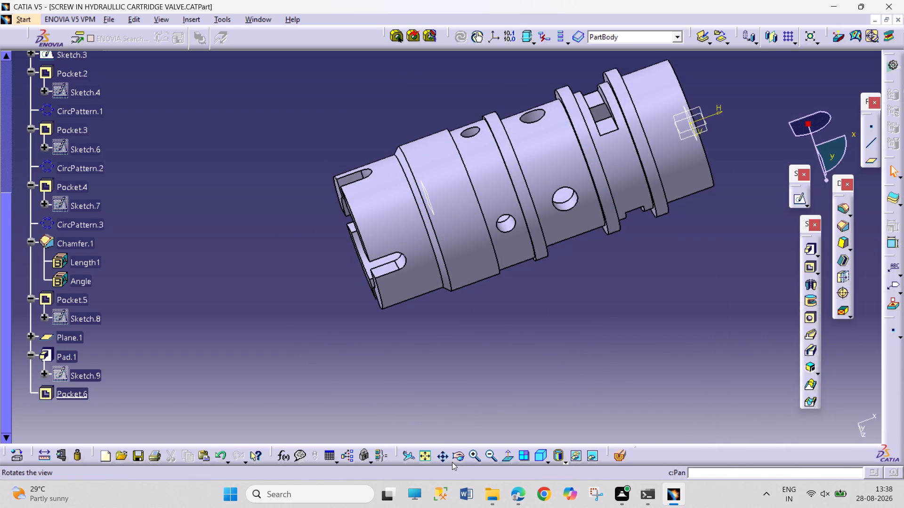
Start a sketch on Pad.1's flat face inside the unslotted end's bore and draw a circle centred on the sketch origin.
{"action": "left_click", "coordinate": [453, 460]}
{"action": "left_click_drag", "start_coordinate": [304, 251], "coordinate": [516, 163]}
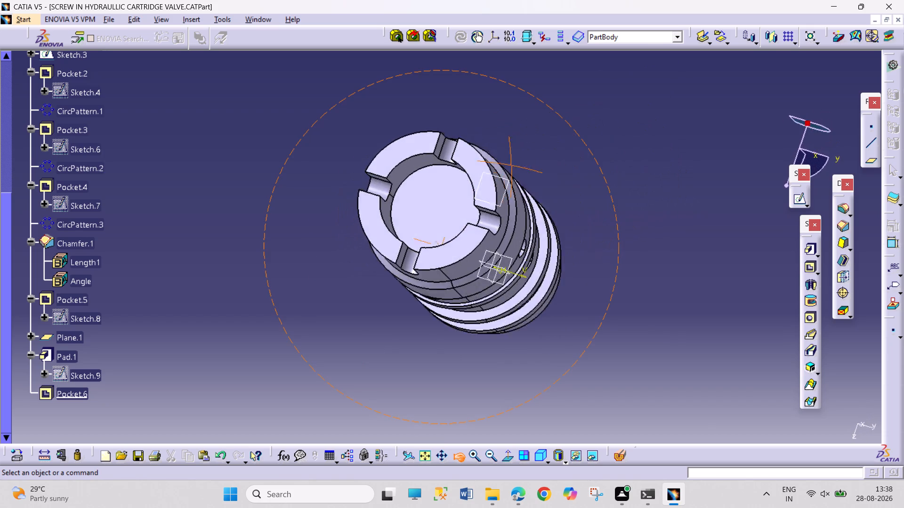
{"action": "left_click_drag", "start_coordinate": [516, 163], "coordinate": [903, 338]}
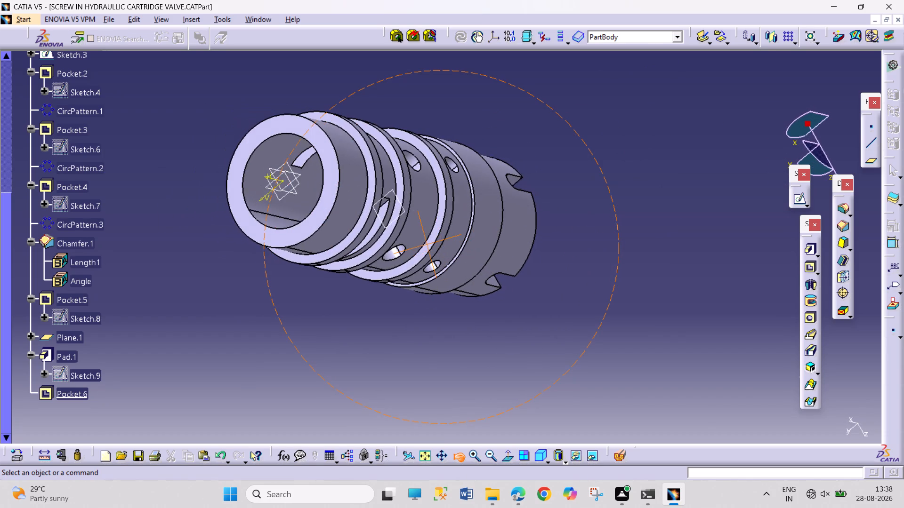
{"action": "left_click_drag", "start_coordinate": [903, 338], "coordinate": [903, 342]}
{"action": "left_click_drag", "start_coordinate": [460, 456], "coordinate": [459, 450]}
{"action": "left_click_drag", "start_coordinate": [407, 346], "coordinate": [472, 336]}
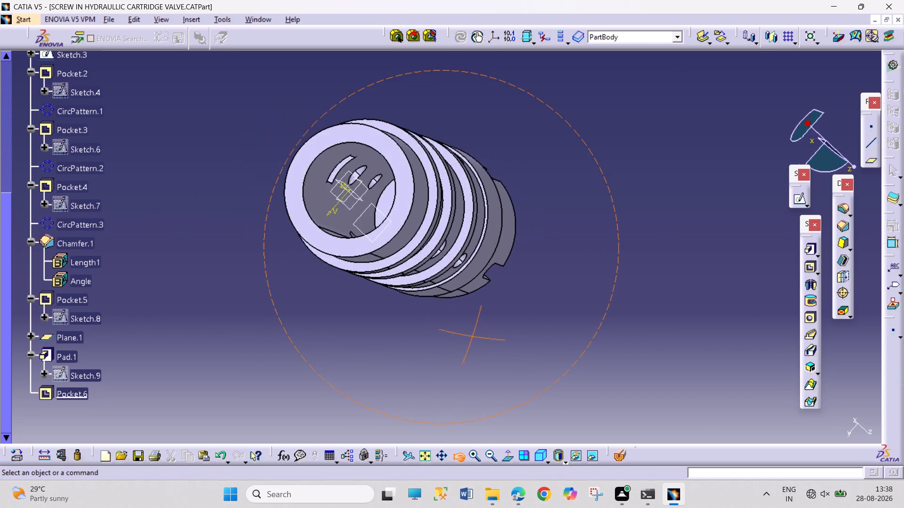
{"action": "left_click_drag", "start_coordinate": [472, 336], "coordinate": [497, 363]}
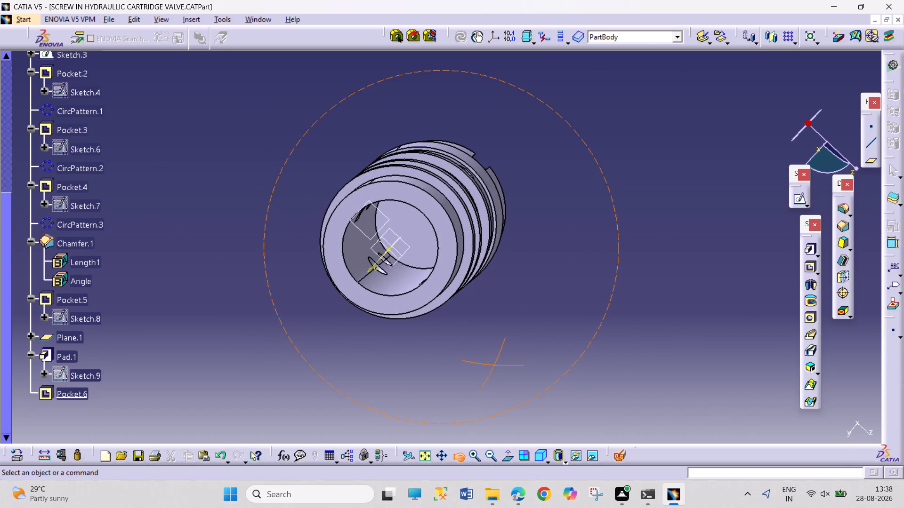
{"action": "left_click_drag", "start_coordinate": [497, 363], "coordinate": [499, 362]}
{"action": "left_click", "coordinate": [425, 230]}
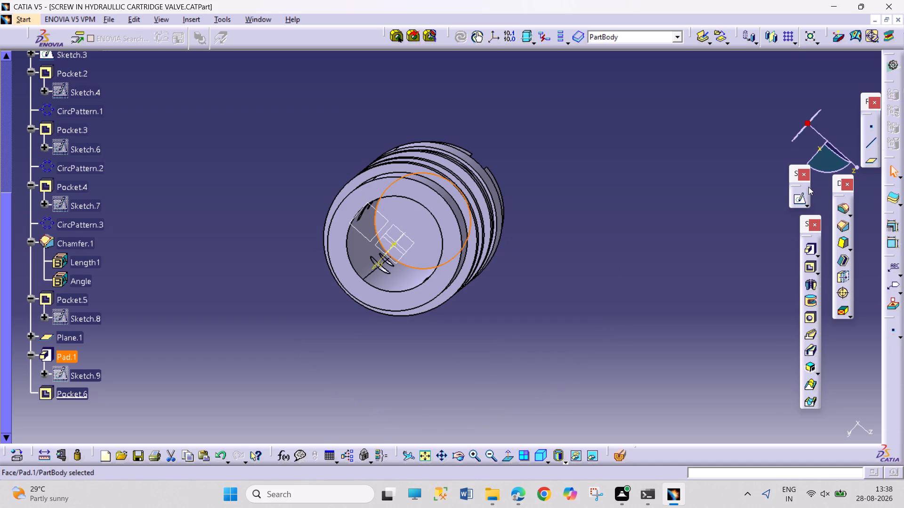
{"action": "left_click", "coordinate": [799, 199]}
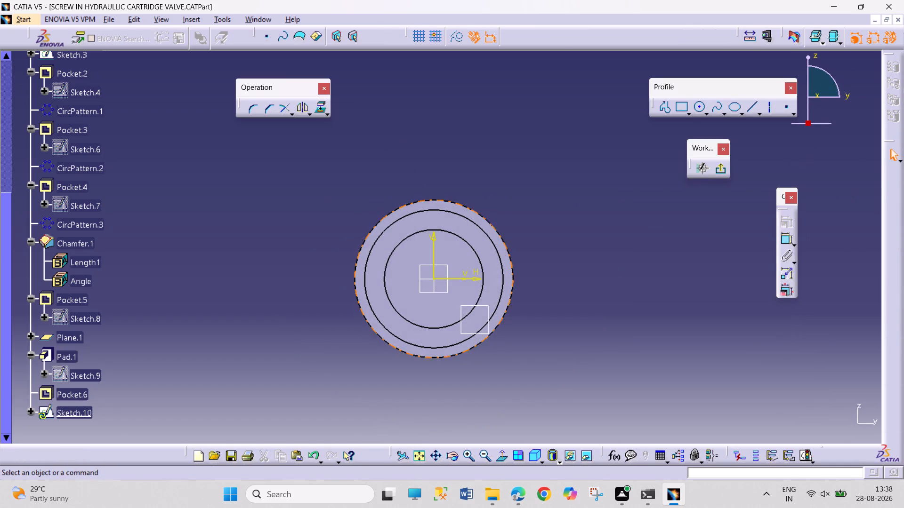
{"action": "left_click", "coordinate": [701, 107]}
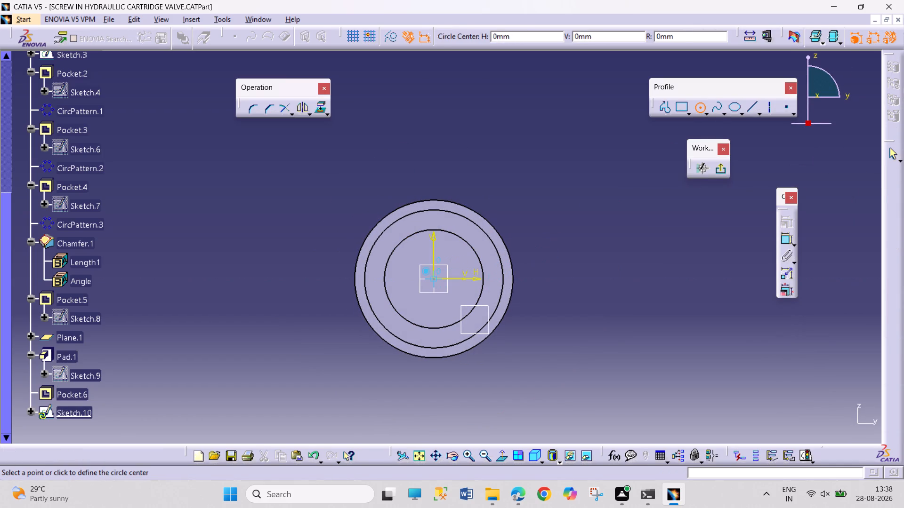
{"action": "left_click", "coordinate": [437, 279]}
{"action": "left_click", "coordinate": [469, 328]}
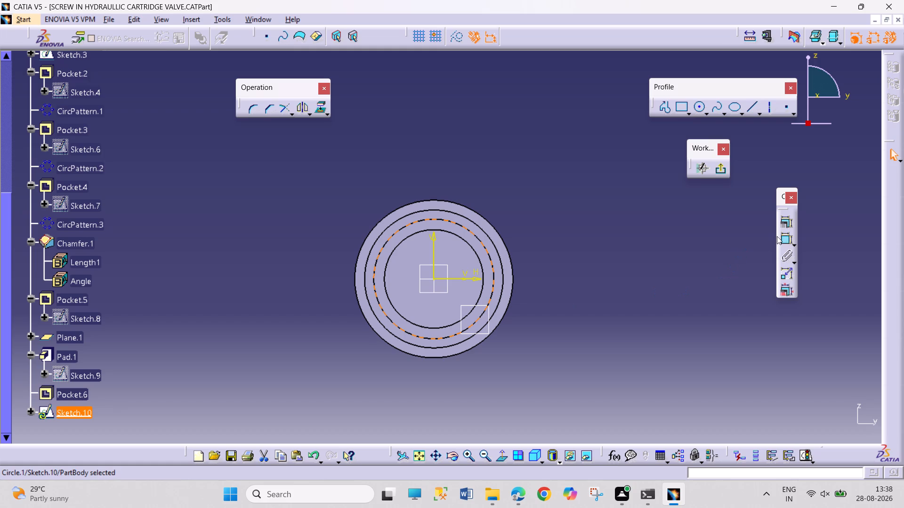
Constrain the origin-centred circle in Sketch.10 to a 20 mm diameter and exit the sketch.
{"action": "left_click", "coordinate": [784, 238]}
{"action": "left_click", "coordinate": [597, 272]}
{"action": "double_click", "coordinate": [602, 270]}
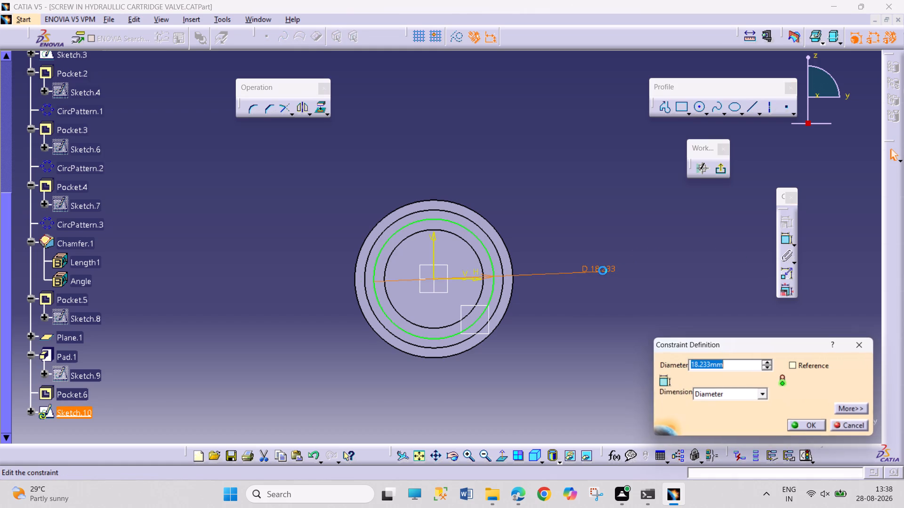
{"action": "key", "text": "2"}
{"action": "key", "text": "0"}
{"action": "key", "text": "Return"}
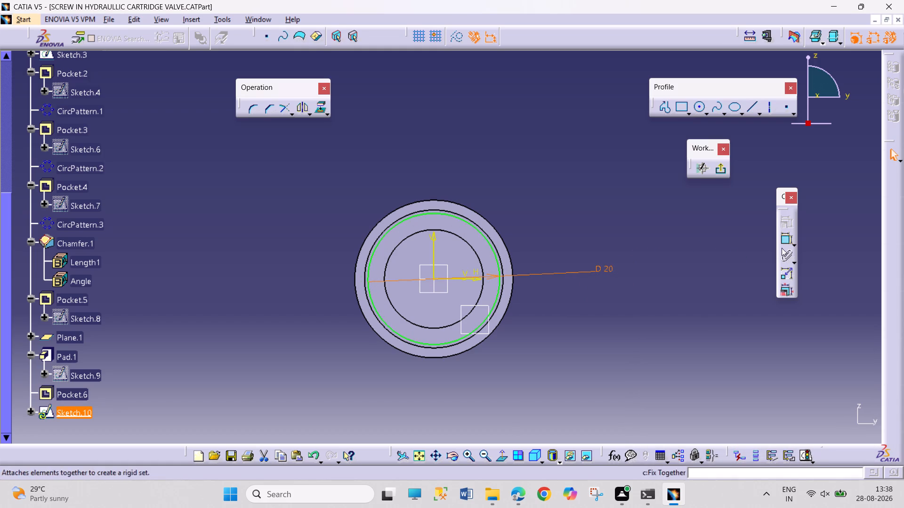
{"action": "left_click", "coordinate": [726, 171]}
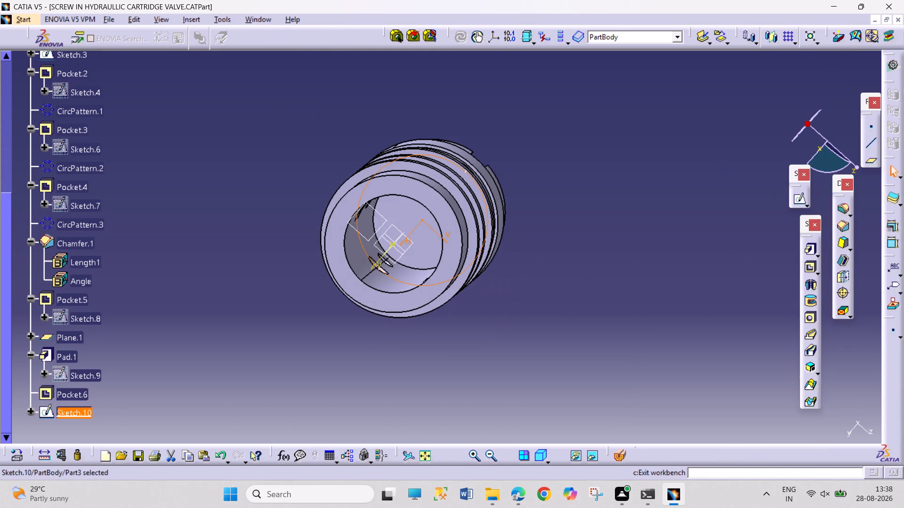
Cut a 3 mm deep pocket from Sketch.10 through the internal wall towards the slotted end.
{"action": "left_click", "coordinate": [458, 450]}
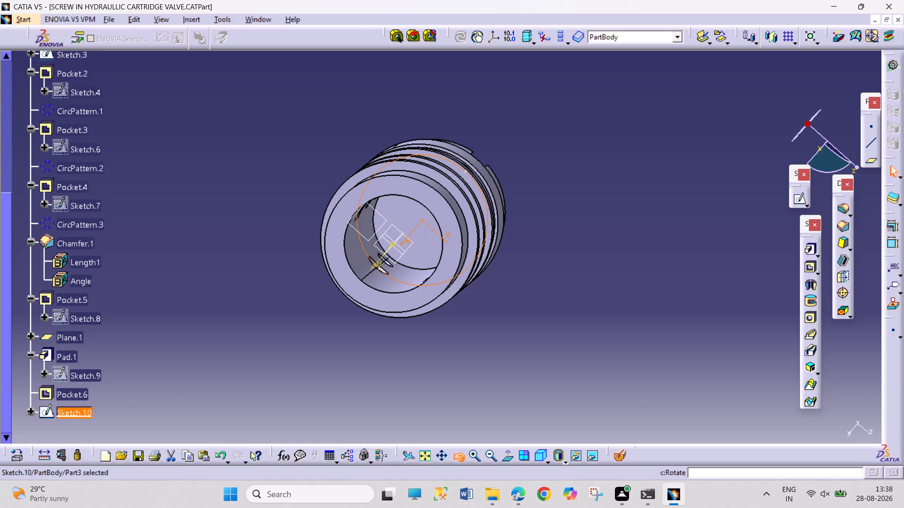
{"action": "left_click_drag", "start_coordinate": [514, 339], "coordinate": [482, 286]}
{"action": "left_click", "coordinate": [460, 454]}
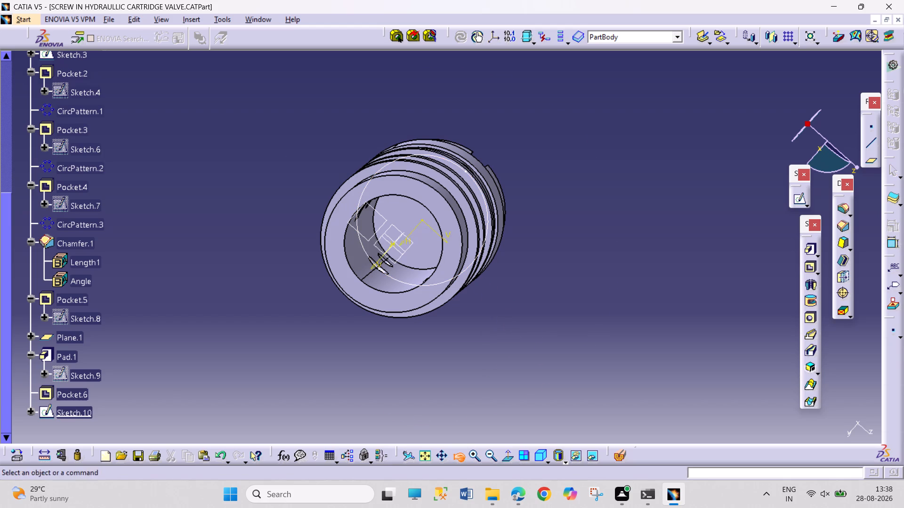
{"action": "left_click_drag", "start_coordinate": [526, 346], "coordinate": [354, 154]}
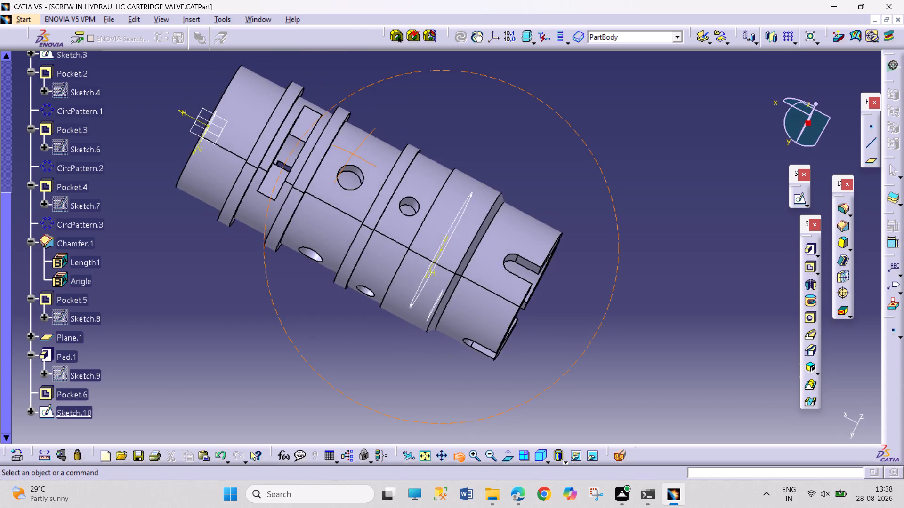
{"action": "left_click_drag", "start_coordinate": [354, 154], "coordinate": [356, 161]}
{"action": "left_click", "coordinate": [812, 265]}
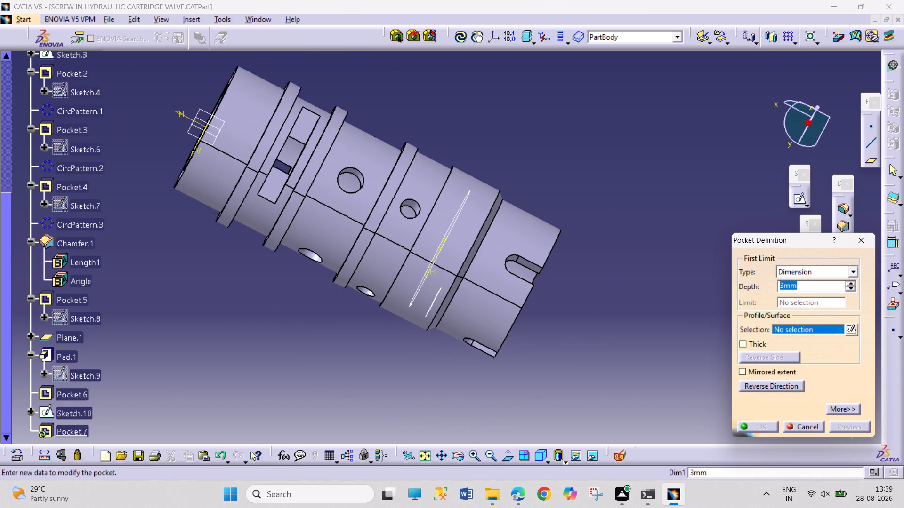
{"action": "left_click", "coordinate": [440, 249]}
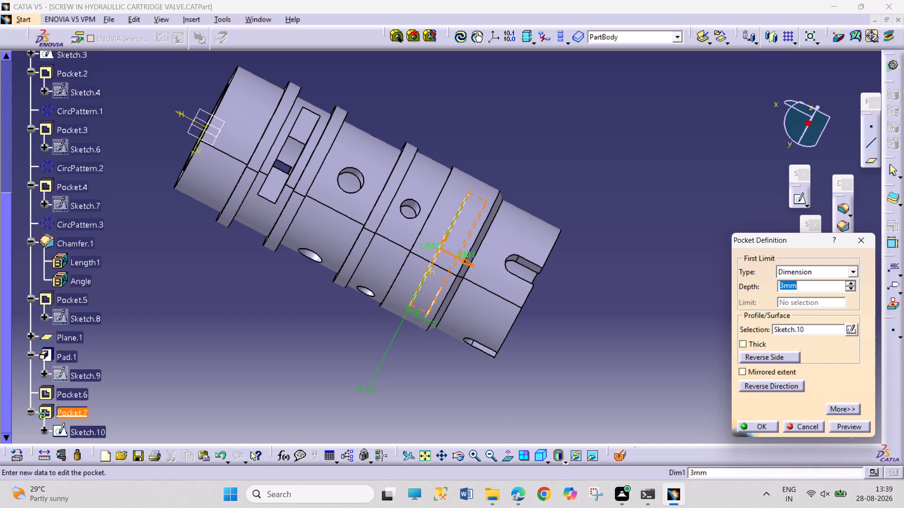
{"action": "left_click", "coordinate": [770, 428]}
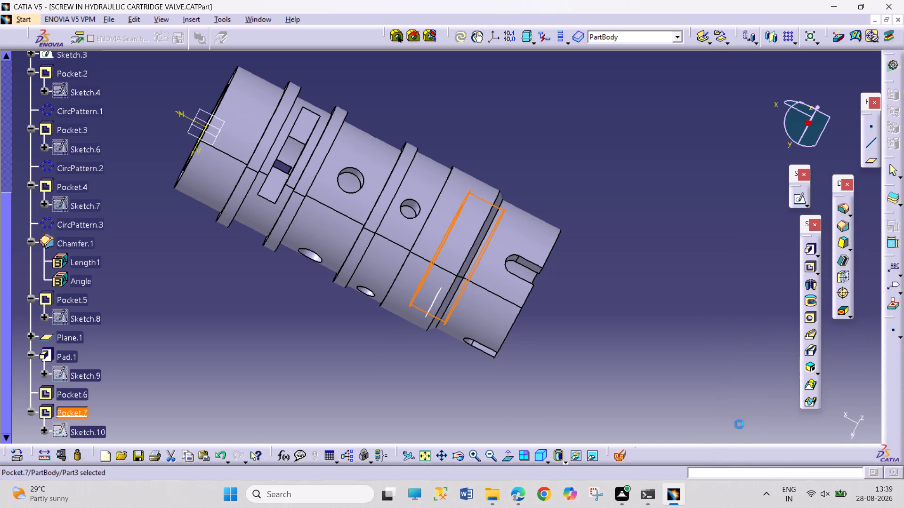
{"action": "left_click", "coordinate": [672, 397]}
Inspect the valve's slotted end after the pocket cut and save the part.
{"action": "left_click", "coordinate": [456, 458]}
{"action": "left_click_drag", "start_coordinate": [593, 355], "coordinate": [592, 352]}
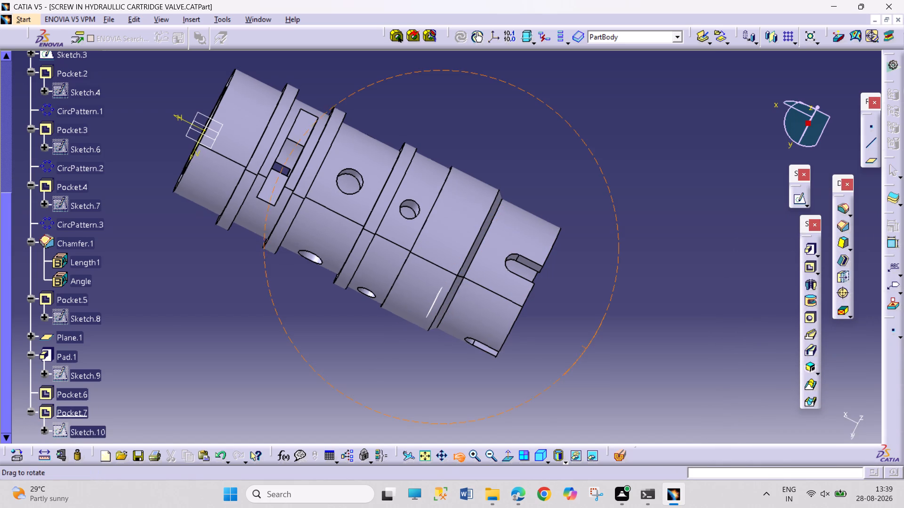
{"action": "left_click_drag", "start_coordinate": [592, 352], "coordinate": [555, 262]}
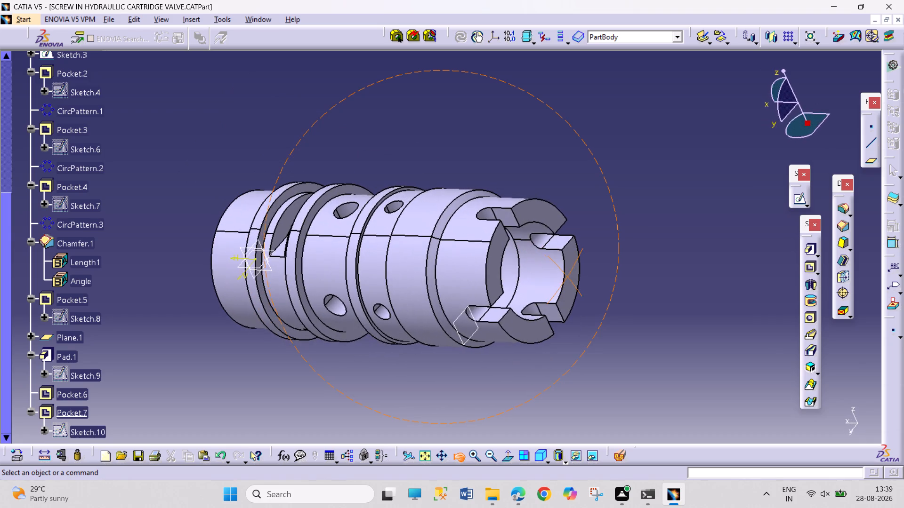
{"action": "left_click_drag", "start_coordinate": [555, 262], "coordinate": [557, 265]}
{"action": "key", "text": "ctrl+s"}
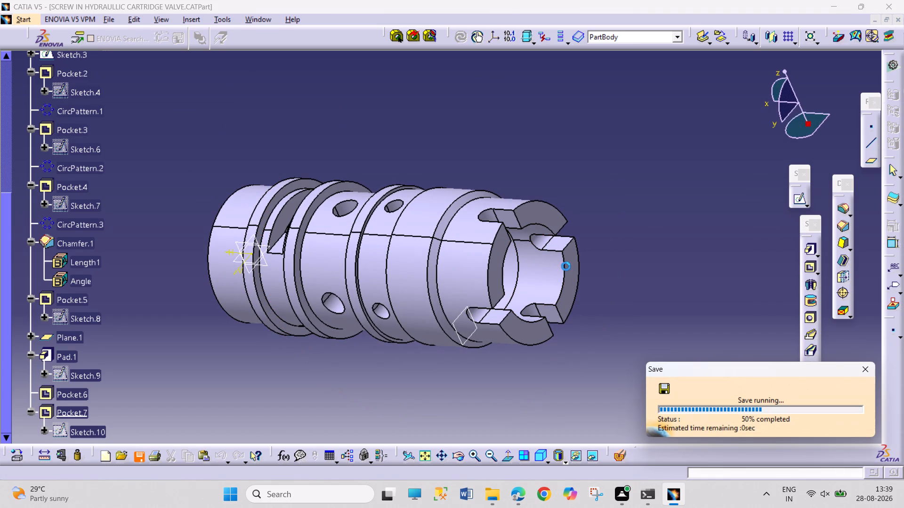
{"action": "left_click", "coordinate": [518, 495]}
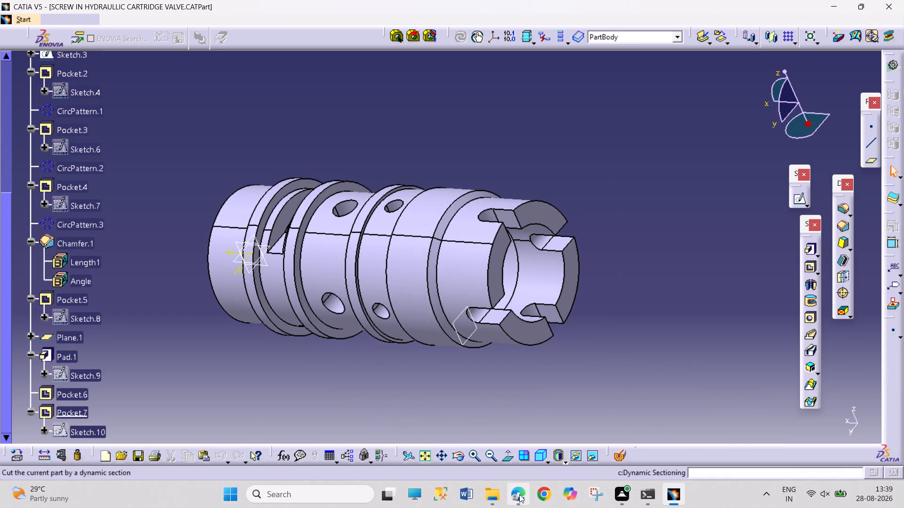
{"action": "left_click", "coordinate": [673, 495]}
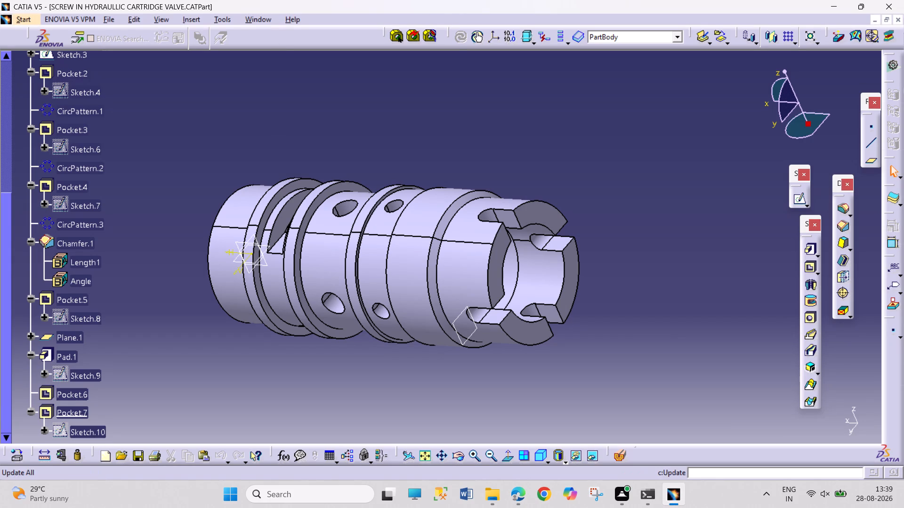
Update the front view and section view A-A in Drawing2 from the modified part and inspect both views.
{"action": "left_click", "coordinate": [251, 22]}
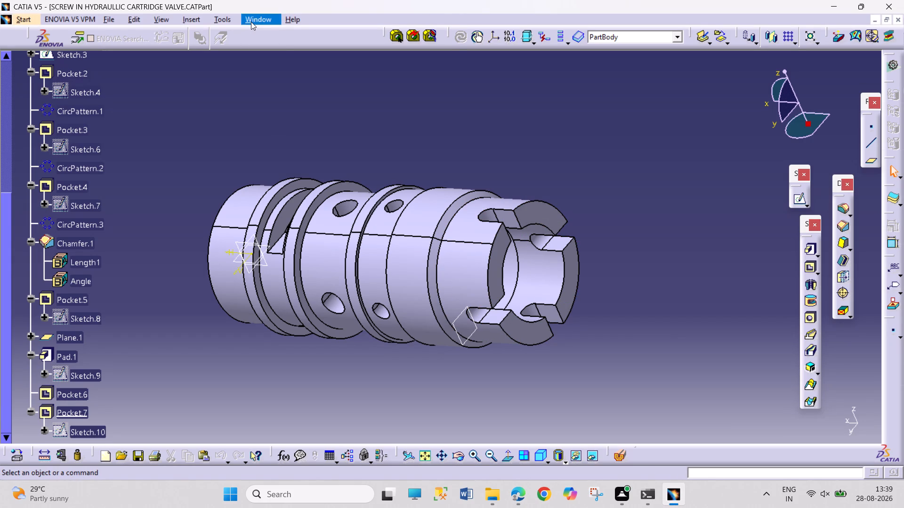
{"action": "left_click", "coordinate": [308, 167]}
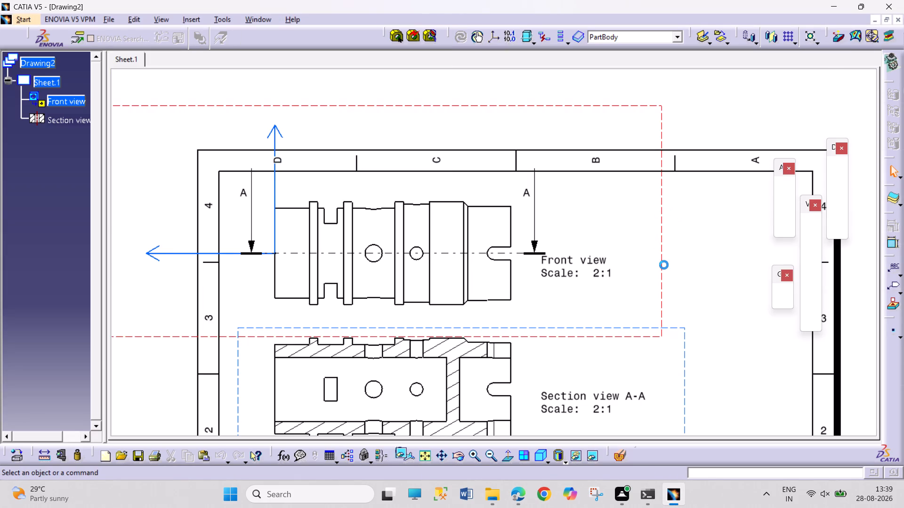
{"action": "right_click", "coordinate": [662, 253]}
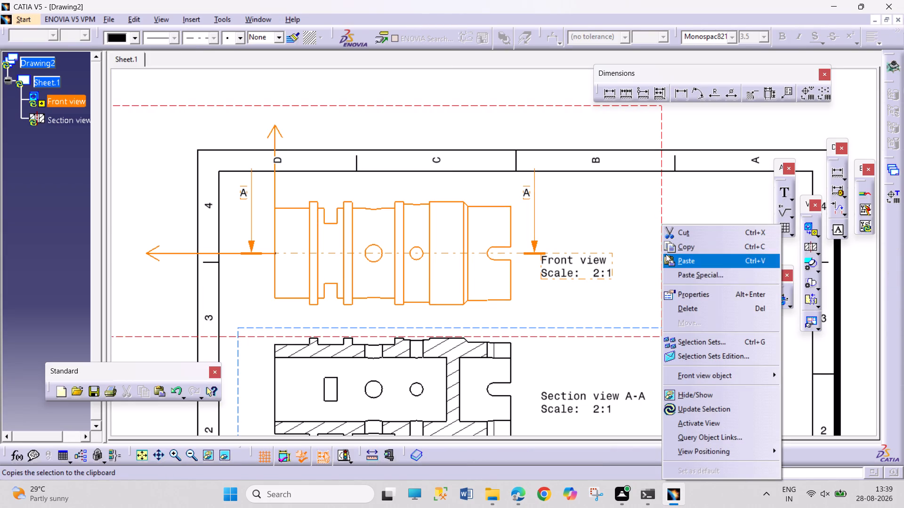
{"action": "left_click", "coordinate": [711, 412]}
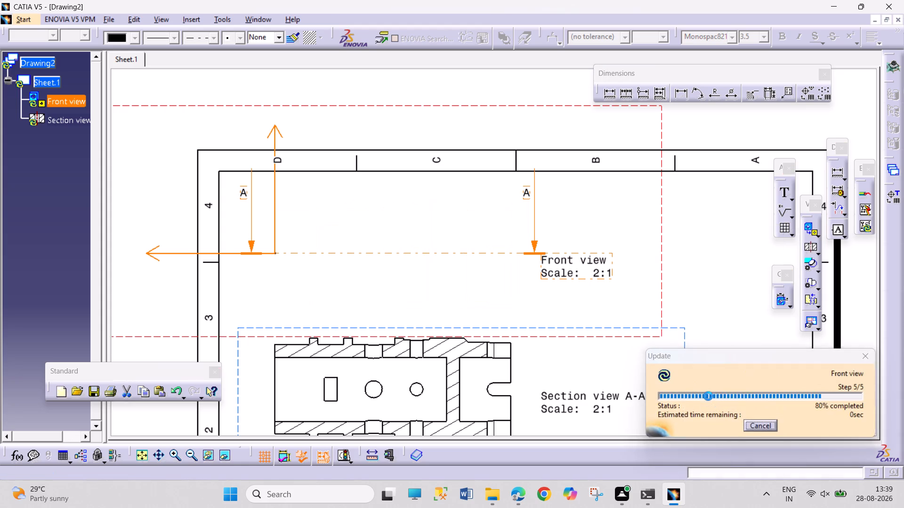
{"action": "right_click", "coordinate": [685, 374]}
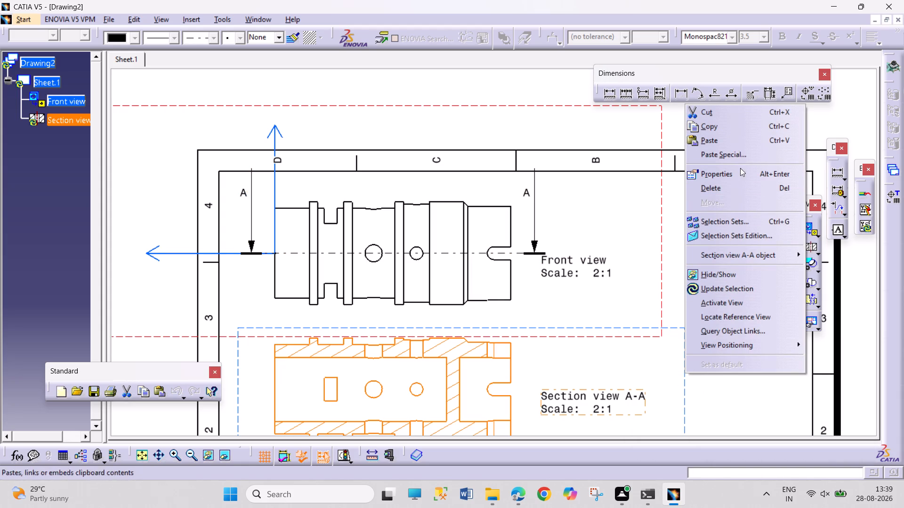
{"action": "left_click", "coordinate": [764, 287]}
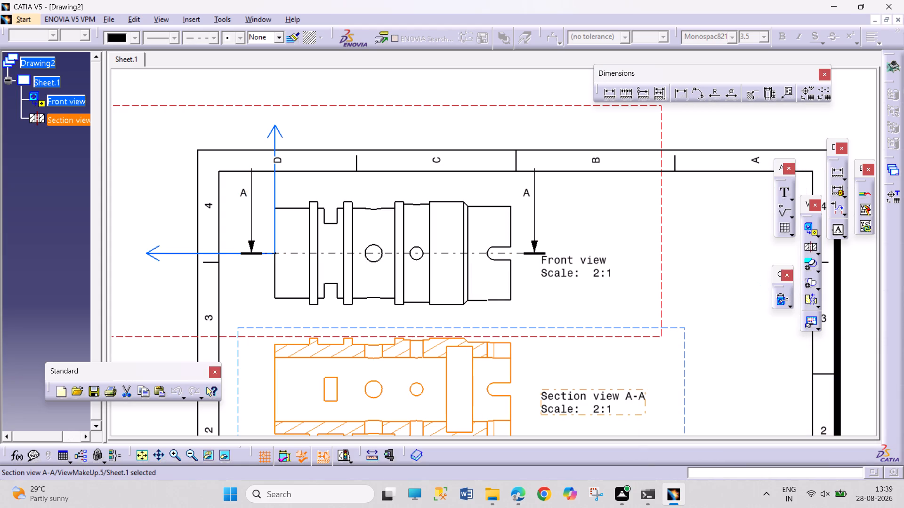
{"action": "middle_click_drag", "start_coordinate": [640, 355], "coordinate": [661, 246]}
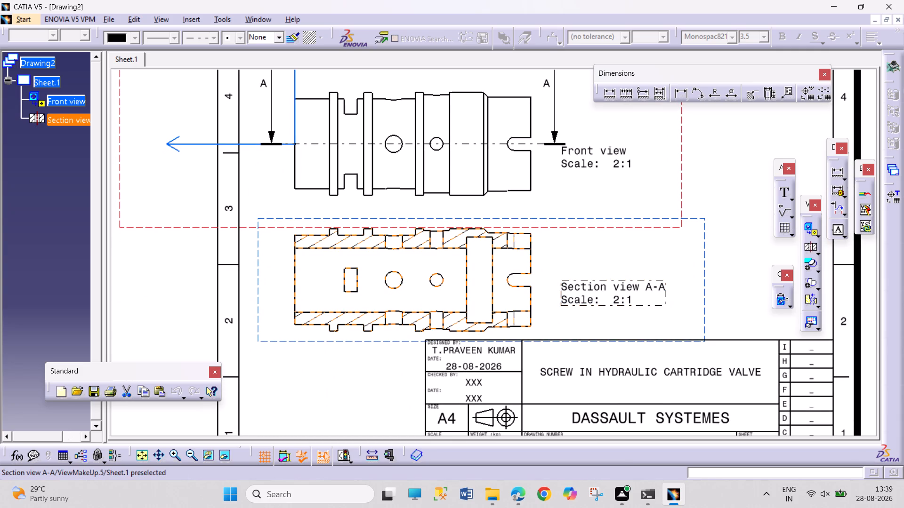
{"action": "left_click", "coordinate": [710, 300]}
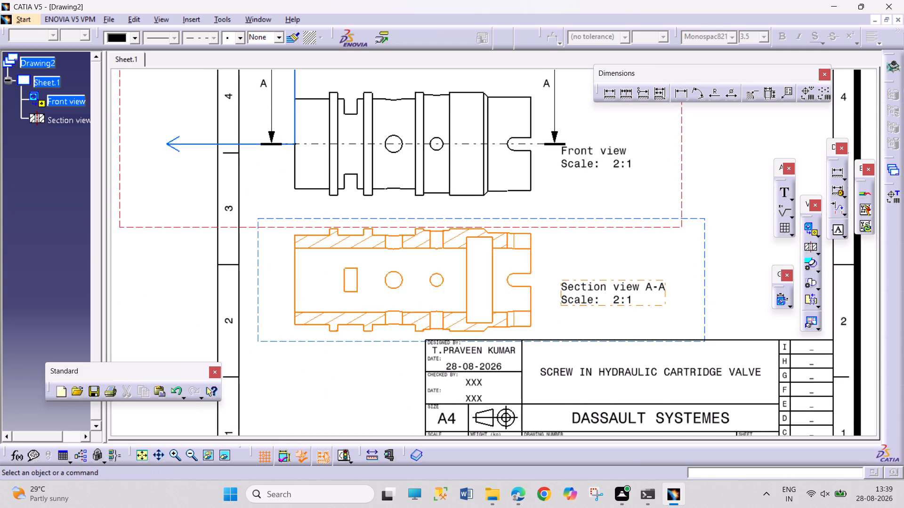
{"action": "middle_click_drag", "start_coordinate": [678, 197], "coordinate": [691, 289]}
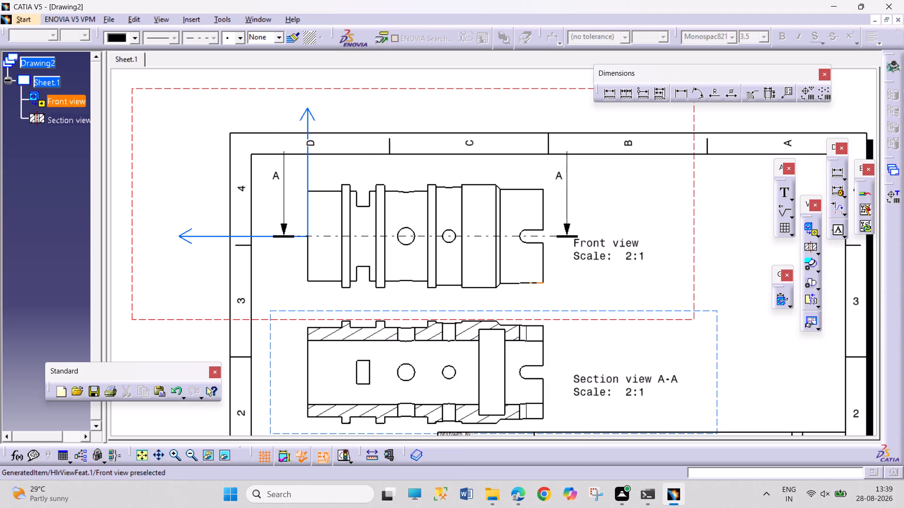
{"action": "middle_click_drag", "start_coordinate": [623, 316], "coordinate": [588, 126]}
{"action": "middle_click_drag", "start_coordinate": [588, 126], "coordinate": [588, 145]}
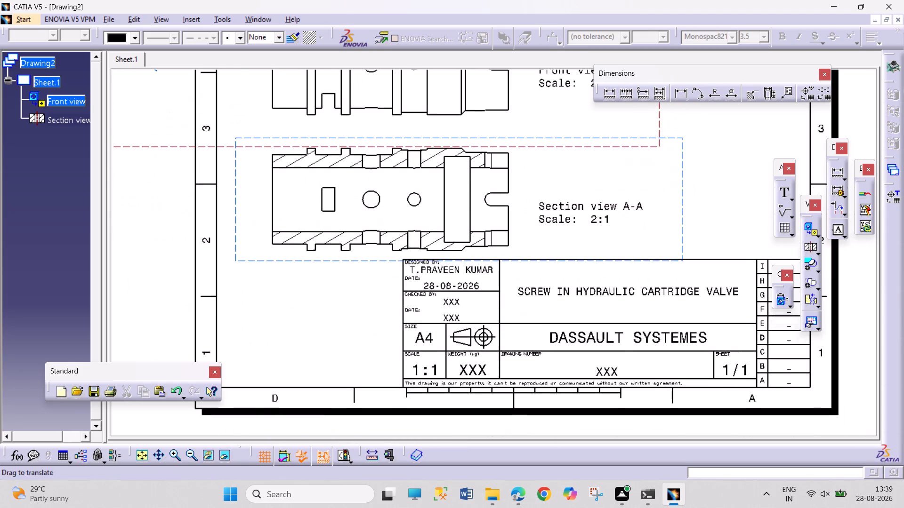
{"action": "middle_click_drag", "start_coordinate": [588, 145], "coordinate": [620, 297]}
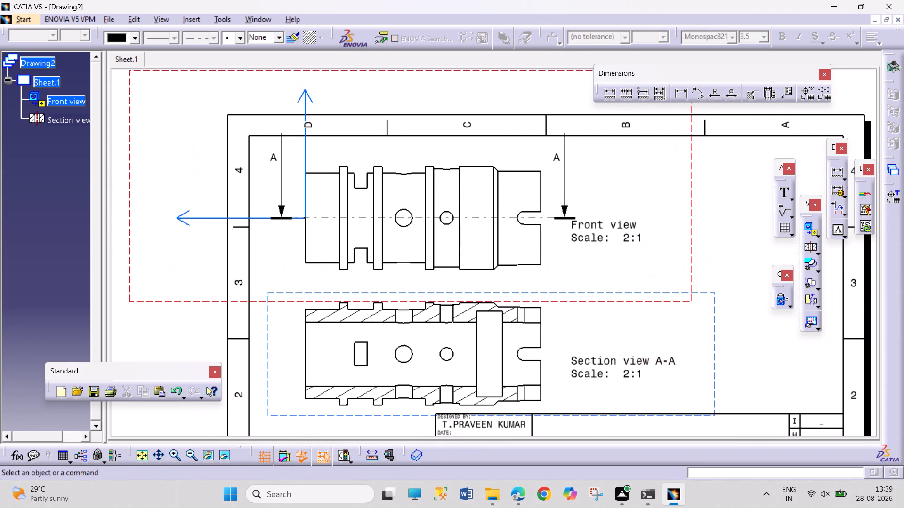
Close Drawing2 without saving its changes and save the valve part.
{"action": "left_click", "coordinate": [898, 21]}
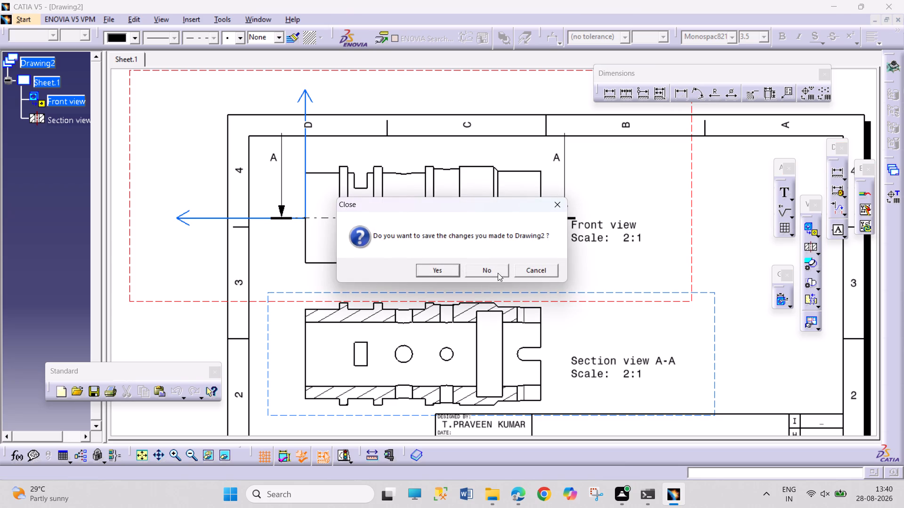
{"action": "left_click", "coordinate": [498, 270]}
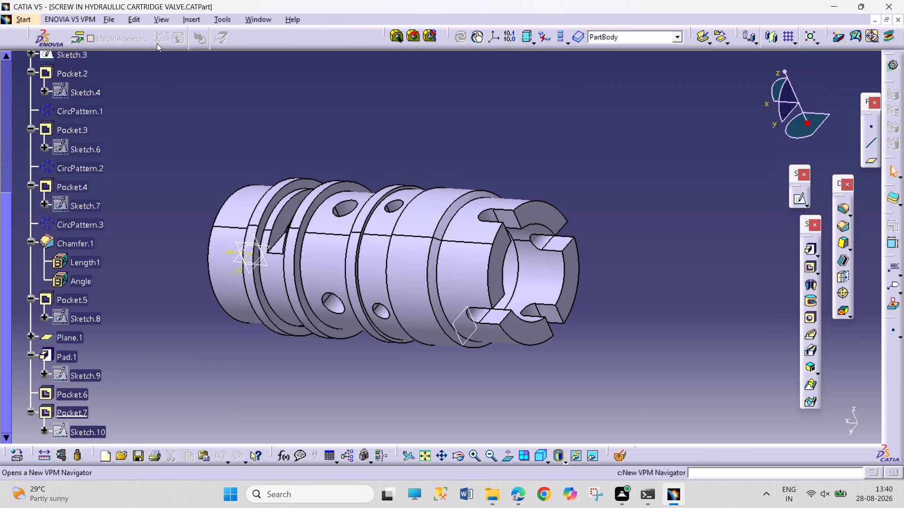
{"action": "key", "text": "ctrl+s"}
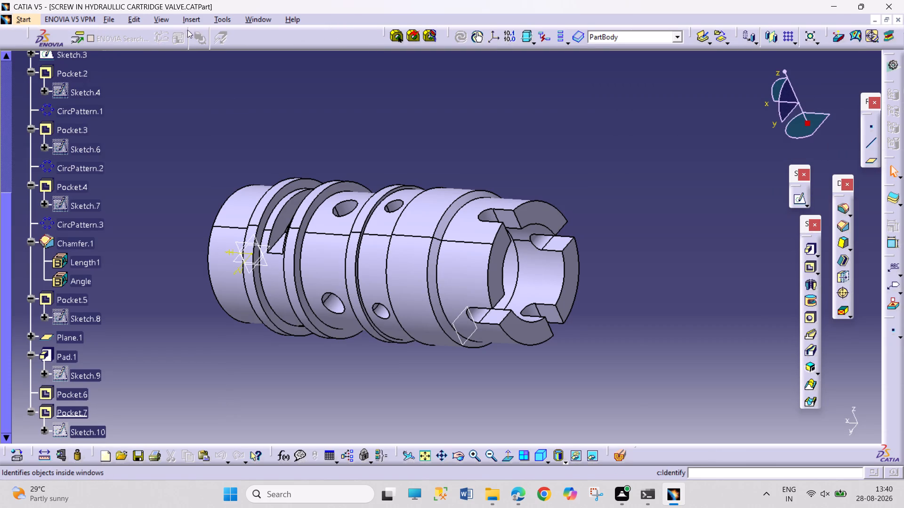
Create a new empty ISO drawing of the valve part on a landscape A3 ISO sheet.
{"action": "left_click", "coordinate": [30, 18]}
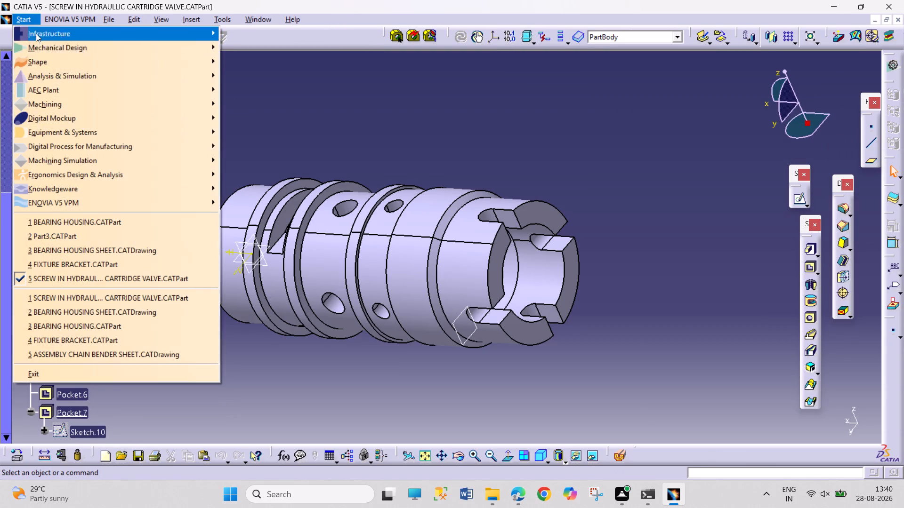
{"action": "left_click", "coordinate": [98, 50]}
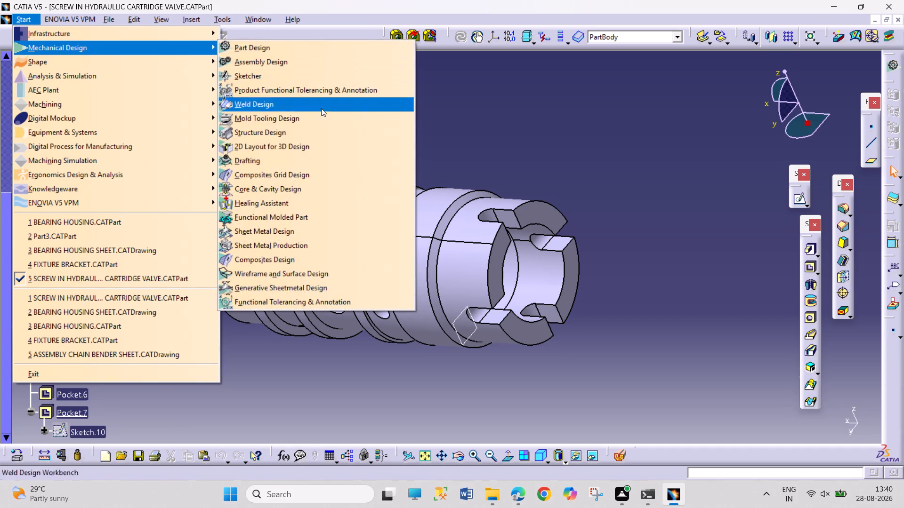
{"action": "left_click", "coordinate": [334, 164]}
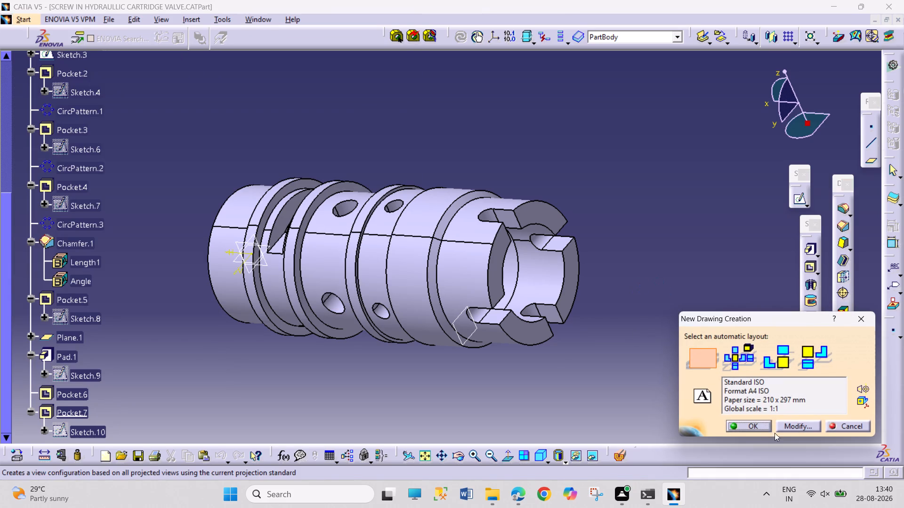
{"action": "left_click", "coordinate": [791, 427]}
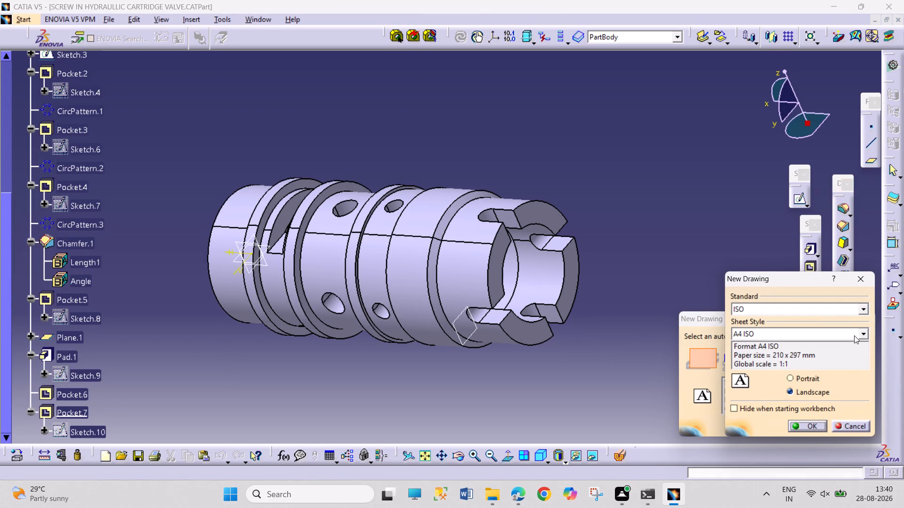
{"action": "left_click", "coordinate": [862, 332]}
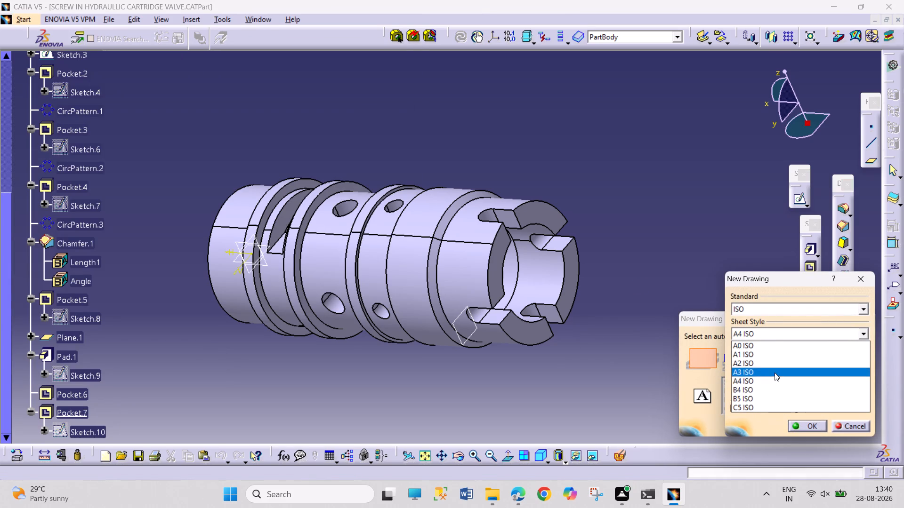
{"action": "left_click", "coordinate": [775, 373]}
{"action": "left_click", "coordinate": [795, 426]}
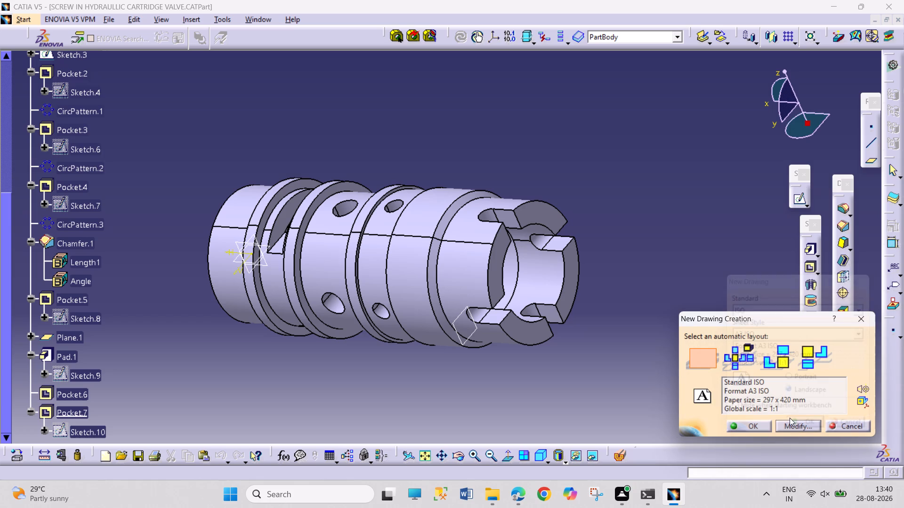
{"action": "left_click", "coordinate": [767, 425]}
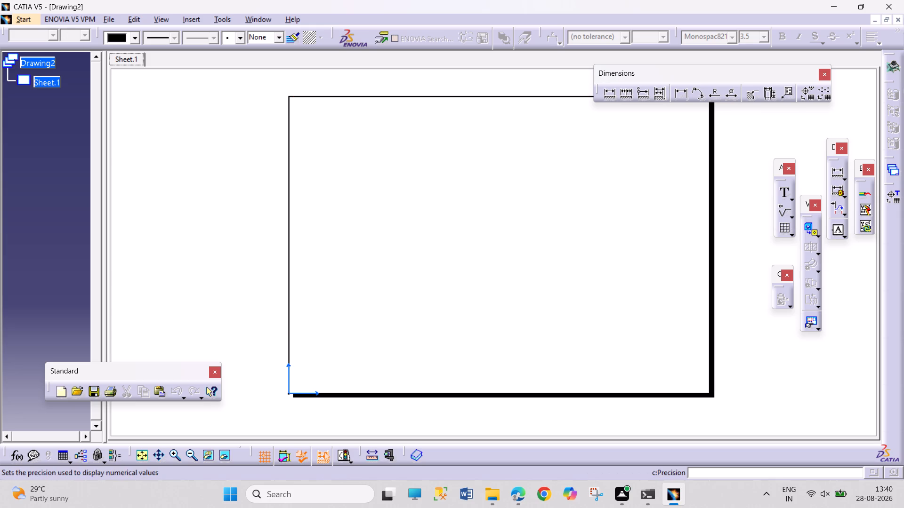
Insert the Drawing Titleblock Sample 1 frame and title block on the sheet background.
{"action": "left_click", "coordinate": [131, 19]}
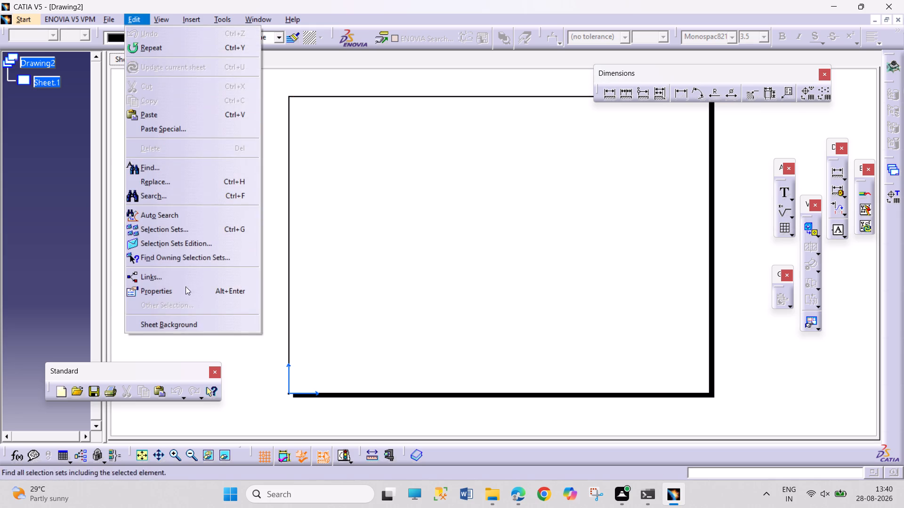
{"action": "left_click", "coordinate": [186, 325]}
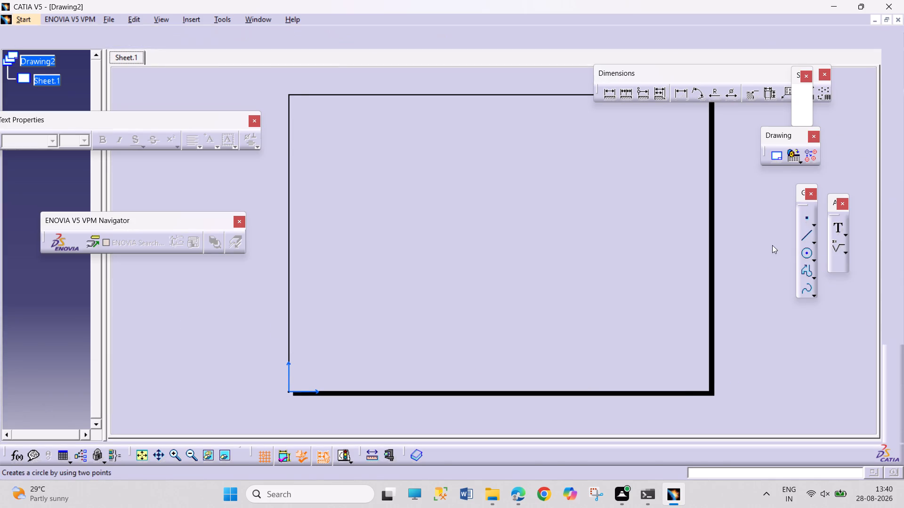
{"action": "left_click", "coordinate": [781, 156]}
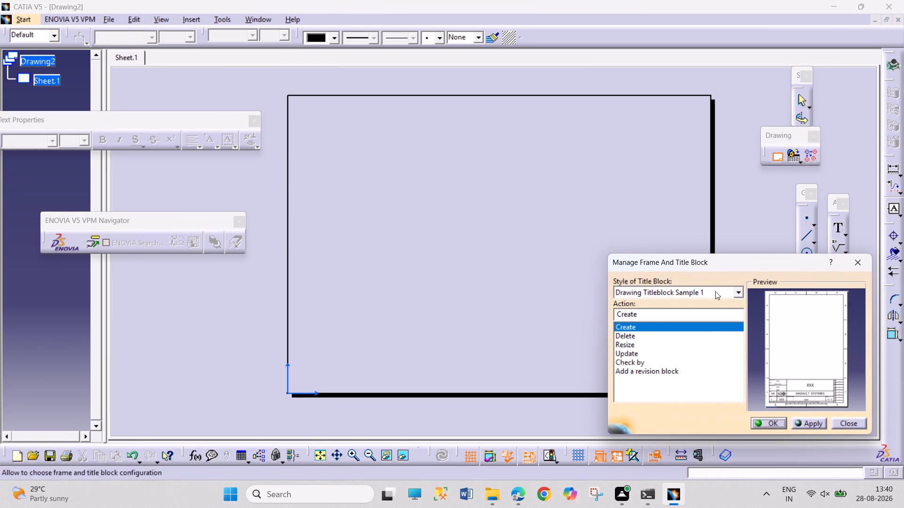
{"action": "left_click", "coordinate": [773, 421]}
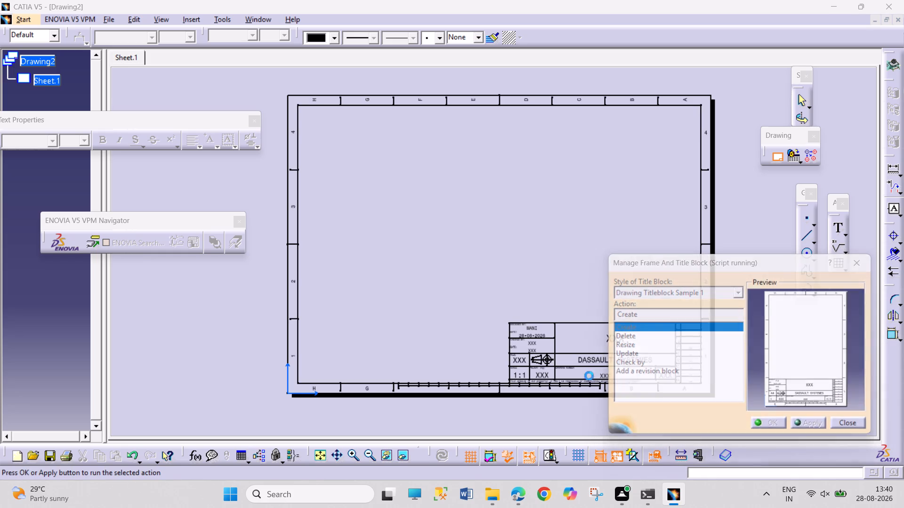
Set the drawing title in the title block to SCREW IN HYDRAULIC CARTRIDGE VALVE with a 3.5 mm font size.
{"action": "double_click", "coordinate": [621, 339]}
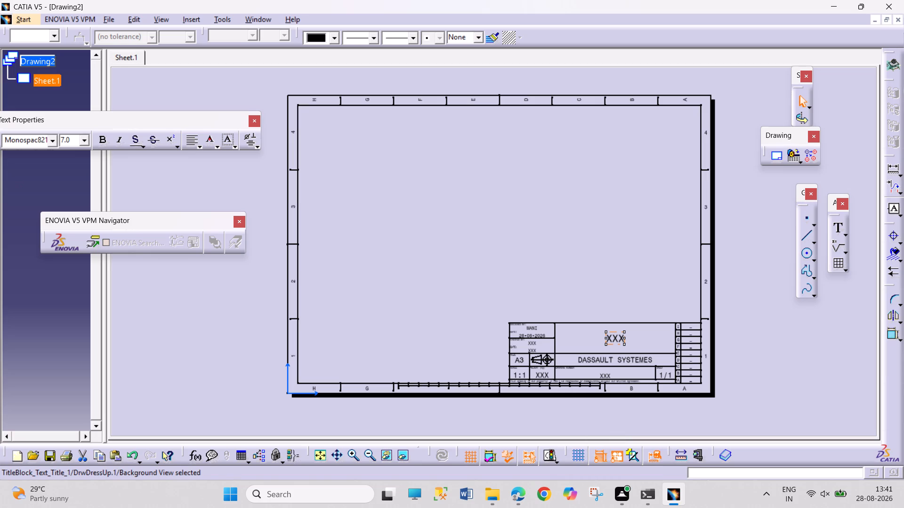
{"action": "double_click", "coordinate": [615, 329]}
{"action": "type", "text": "SCR"}
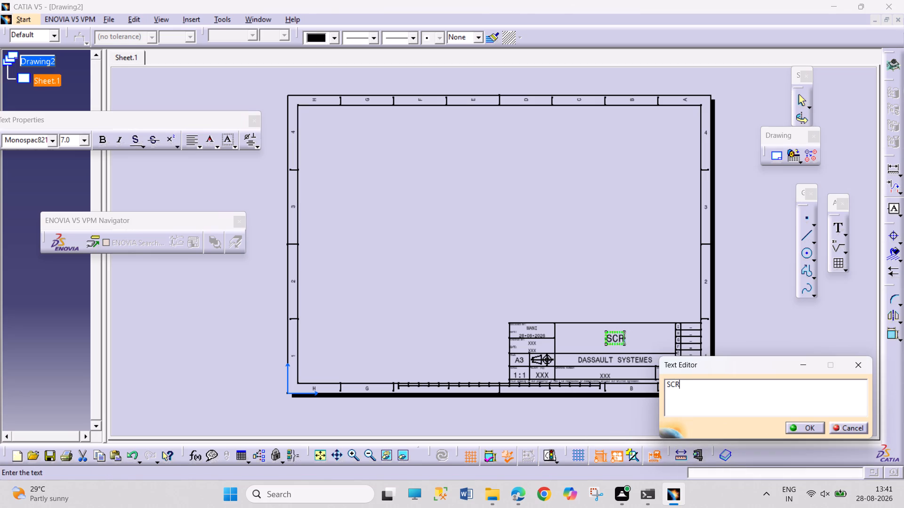
{"action": "type", "text": "EW IN HYDRAULIC CARTRIDGE VALVE"}
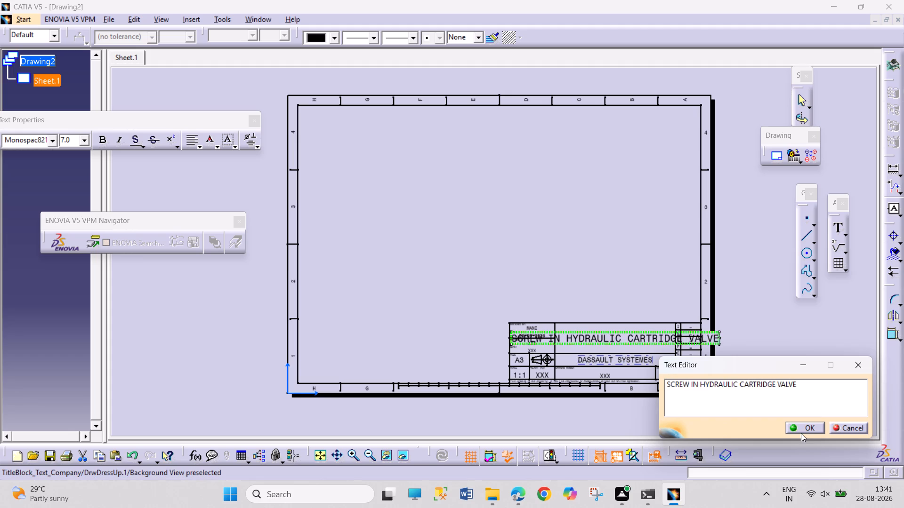
{"action": "left_click", "coordinate": [801, 428]}
{"action": "left_click", "coordinate": [646, 339]}
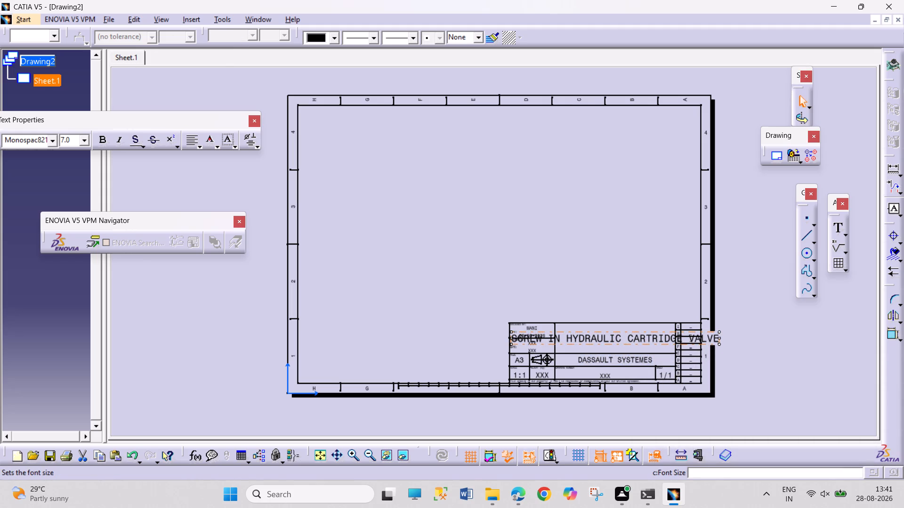
{"action": "left_click", "coordinate": [82, 137]}
{"action": "left_click", "coordinate": [87, 163]}
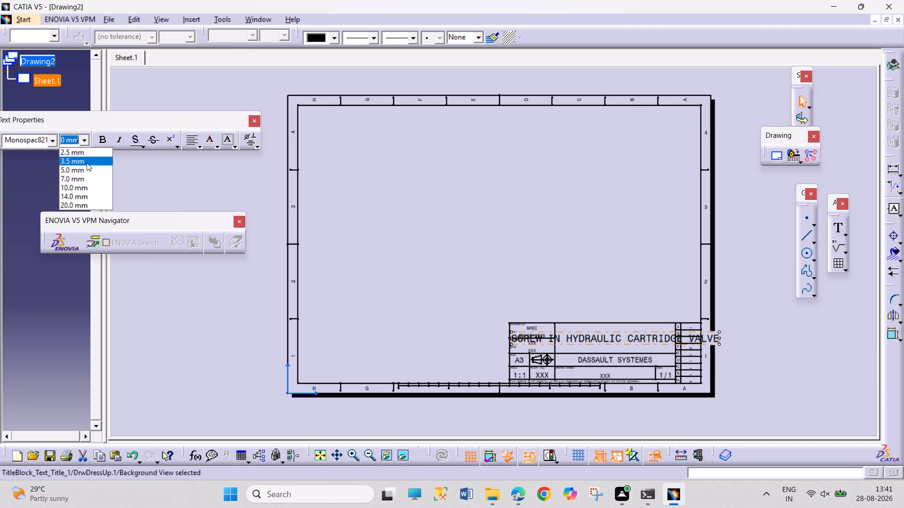
Replace the designer entry in the title block with the designer's name and return to the working views.
{"action": "double_click", "coordinate": [532, 328]}
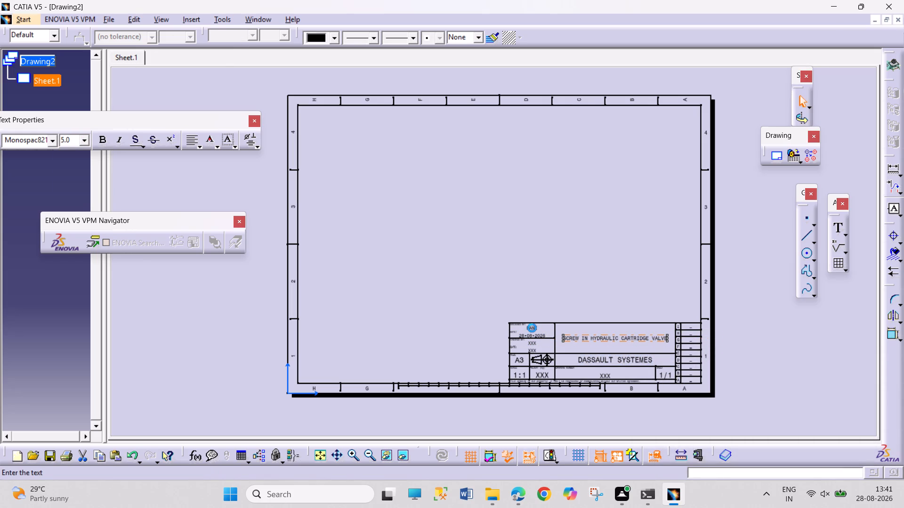
{"action": "key", "text": "t"}
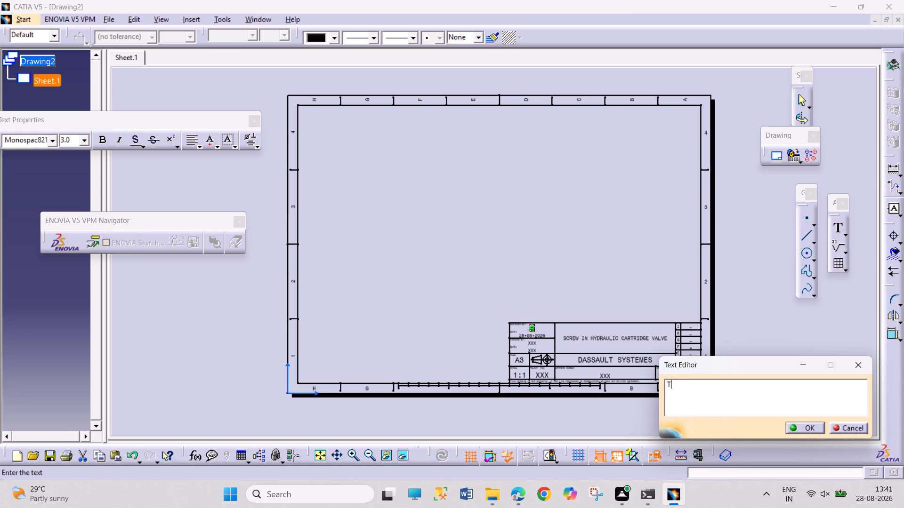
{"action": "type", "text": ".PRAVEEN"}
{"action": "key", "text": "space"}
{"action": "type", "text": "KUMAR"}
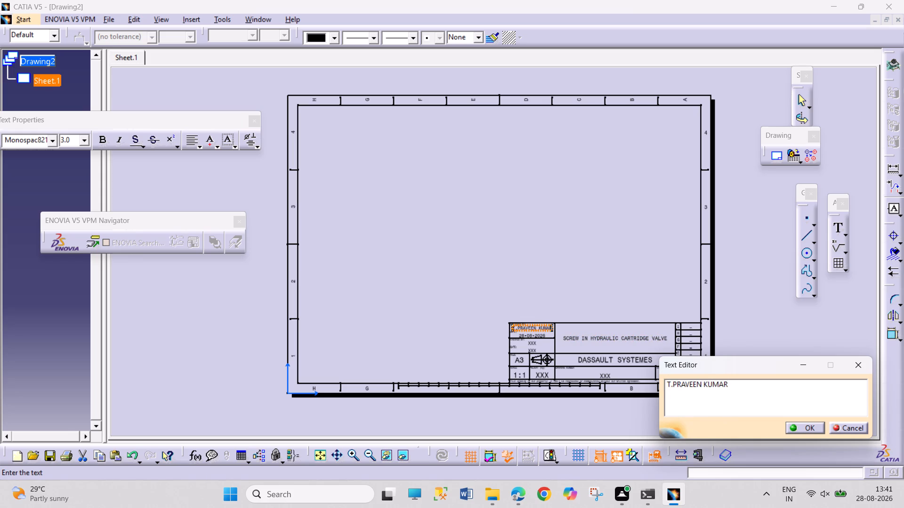
{"action": "left_click", "coordinate": [809, 424]}
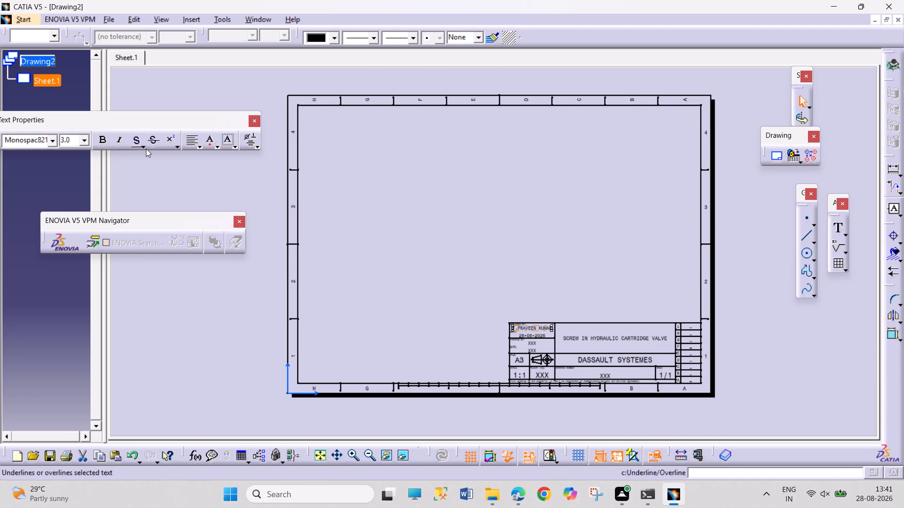
{"action": "left_click", "coordinate": [133, 21]}
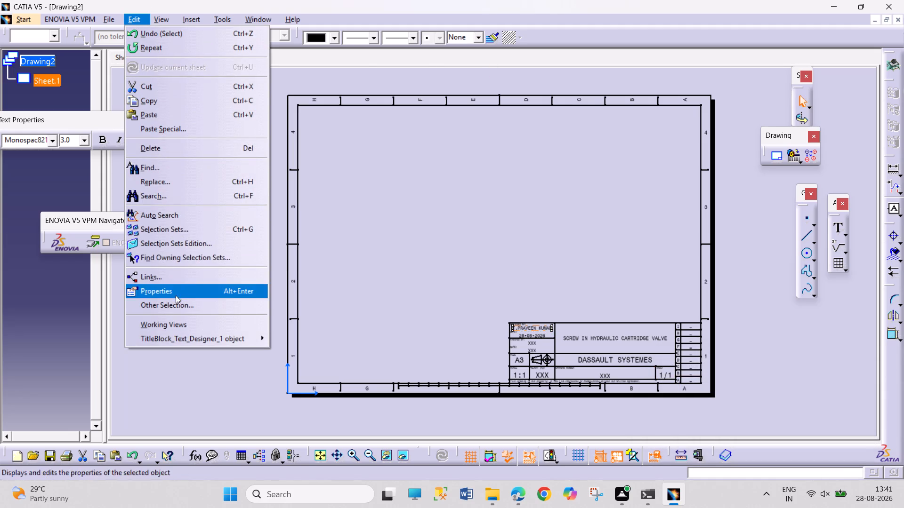
{"action": "left_click", "coordinate": [194, 328]}
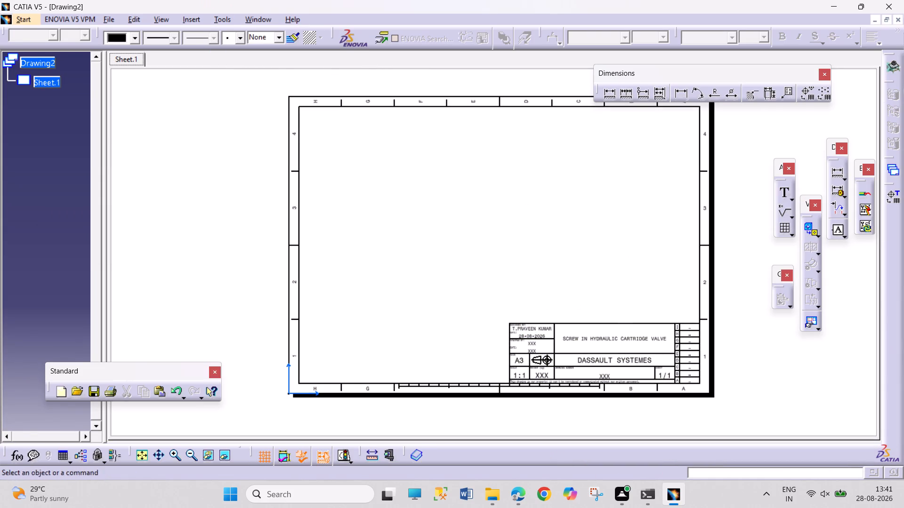
Create a front view of the valve on the sheet, using a reference plane from the valve part.
{"action": "left_click", "coordinate": [810, 229]}
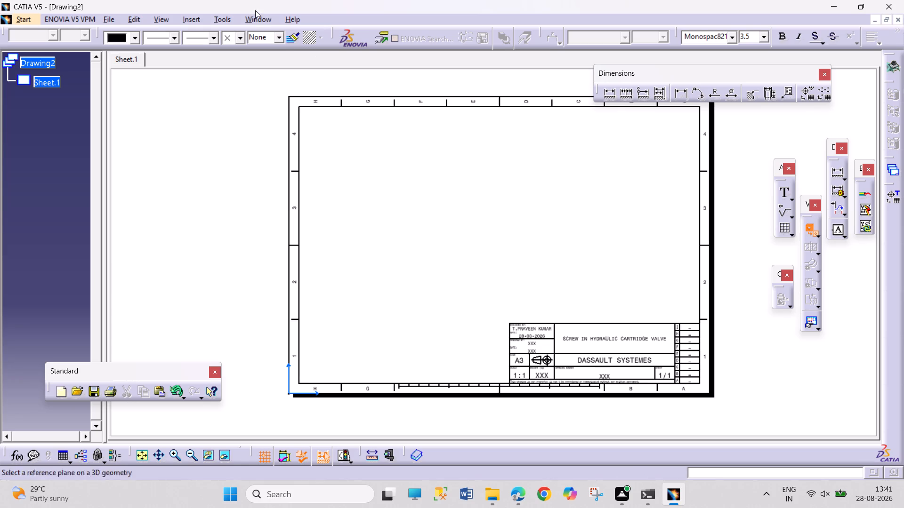
{"action": "left_click", "coordinate": [254, 18]}
{"action": "left_click", "coordinate": [320, 151]}
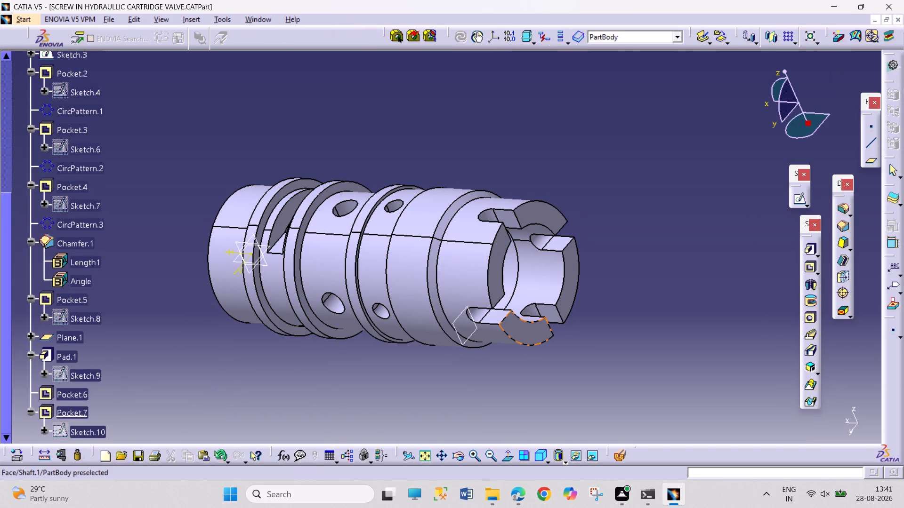
{"action": "left_click", "coordinate": [267, 263]}
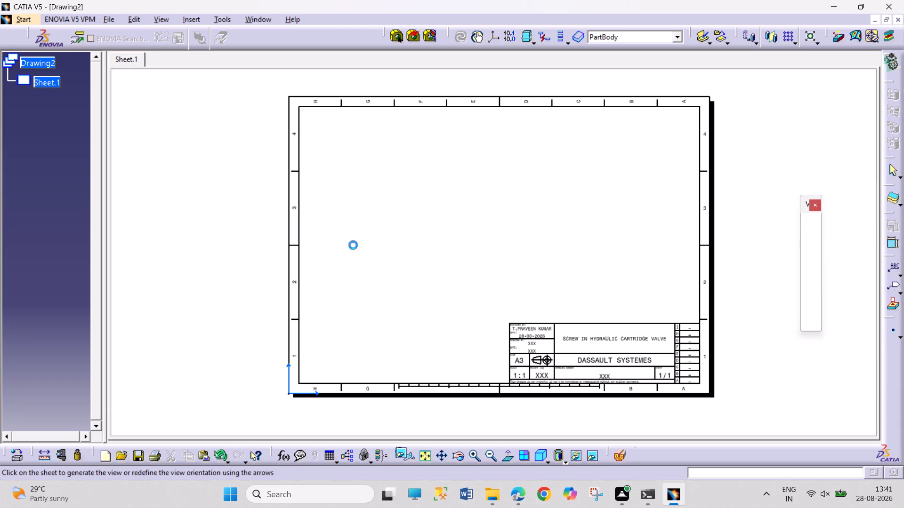
{"action": "double_click", "coordinate": [452, 172]}
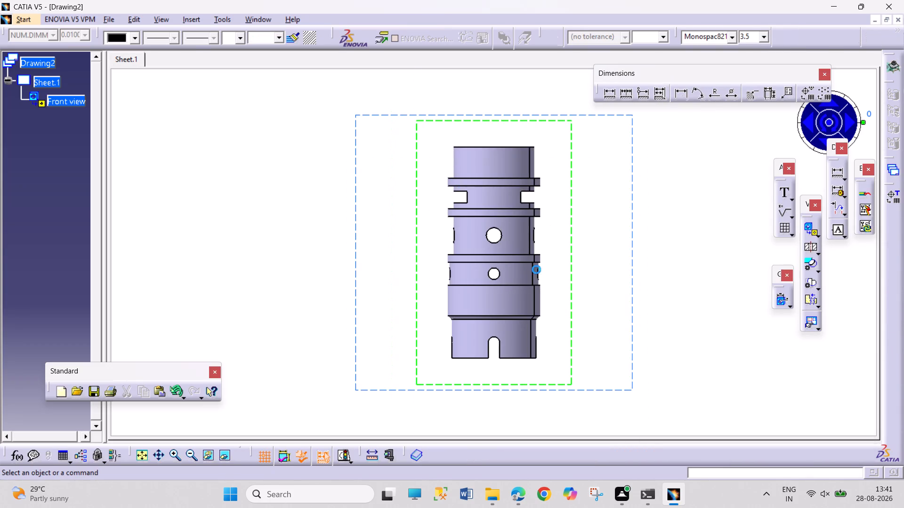
Set the front view's scale to 2:1 and its rotation angle to 90 degrees.
{"action": "right_click", "coordinate": [645, 260]}
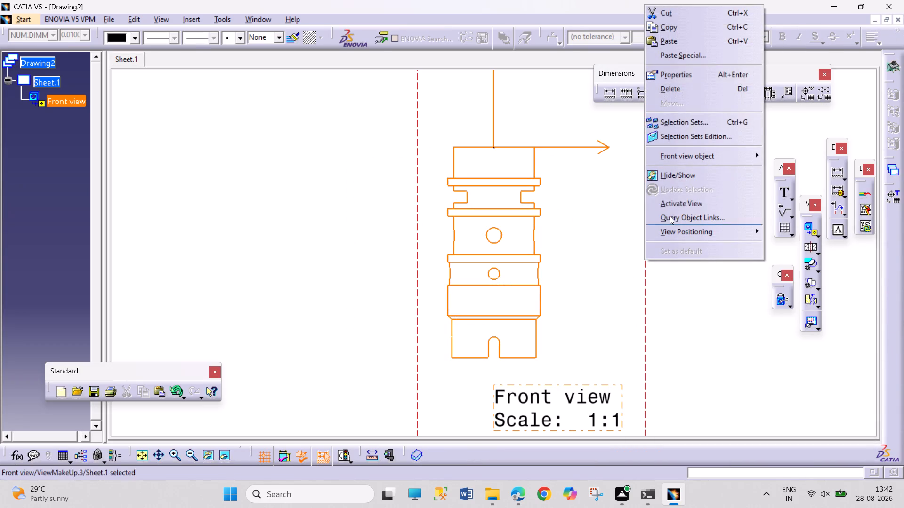
{"action": "left_click", "coordinate": [704, 68]}
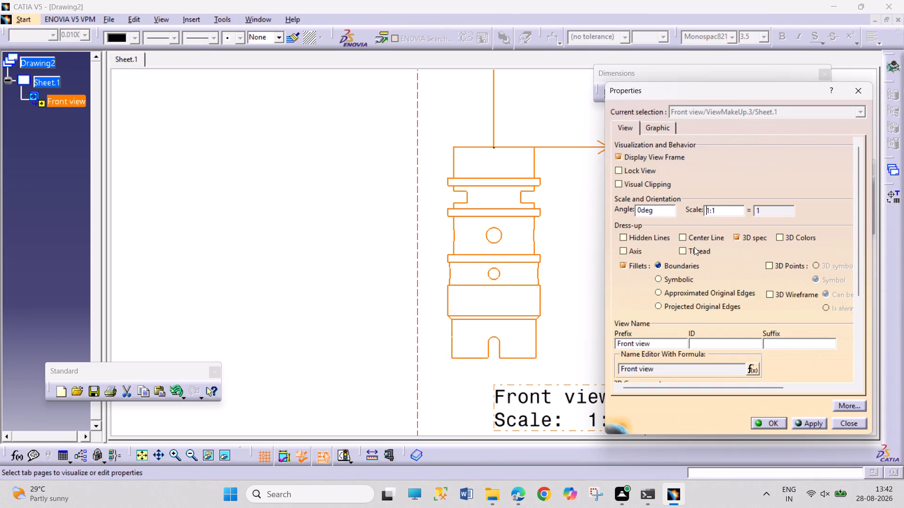
{"action": "left_click_drag", "start_coordinate": [708, 210], "coordinate": [662, 227]}
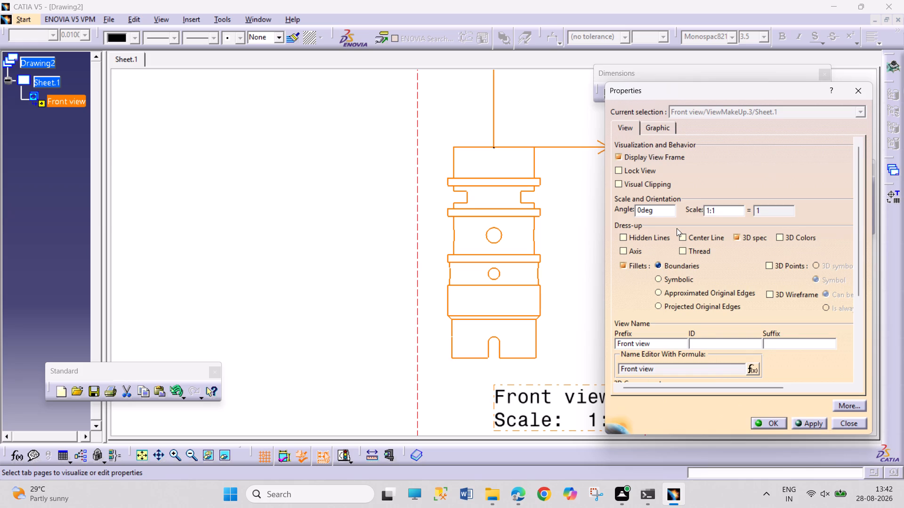
{"action": "key", "text": "Right"}
{"action": "key", "text": "BackSpace"}
{"action": "key", "text": "2"}
{"action": "left_click", "coordinate": [638, 208]}
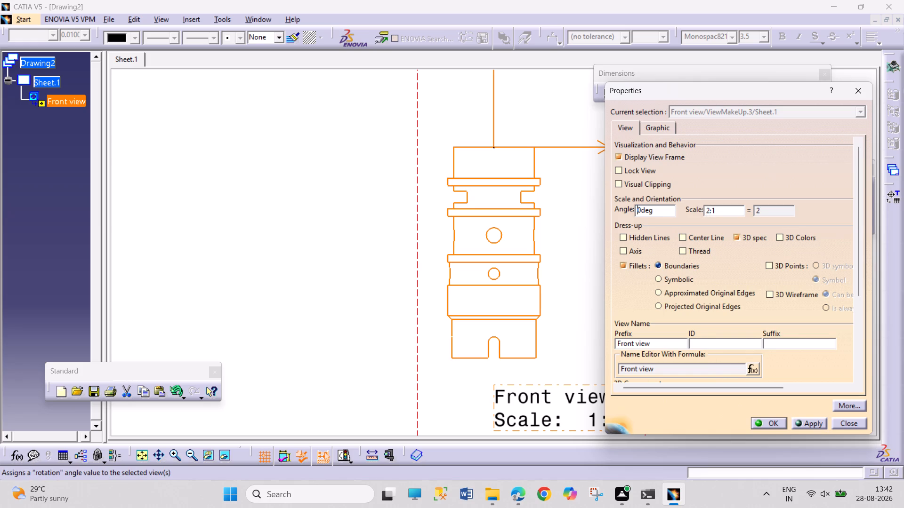
{"action": "left_click_drag", "start_coordinate": [641, 210], "coordinate": [623, 209]}
{"action": "type", "text": "90"}
{"action": "key", "text": "Return"}
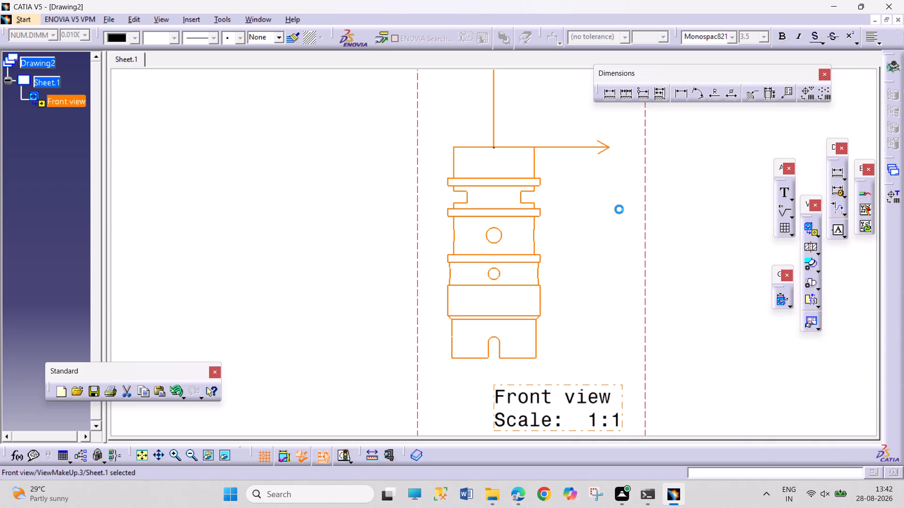
{"action": "double_click", "coordinate": [585, 394]}
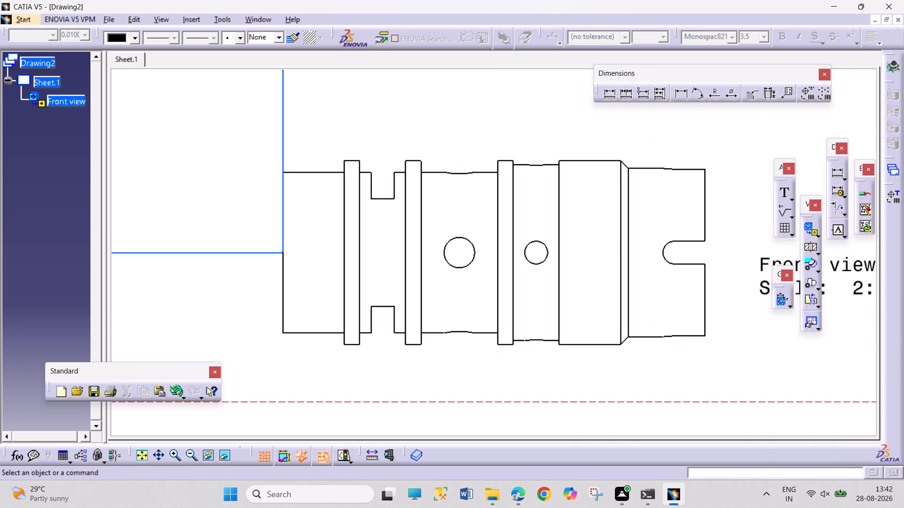
Move the front view to the upper-left area of the drawing sheet.
{"action": "middle_click_drag", "start_coordinate": [581, 358], "coordinate": [521, 484], "text": "ctrl"}
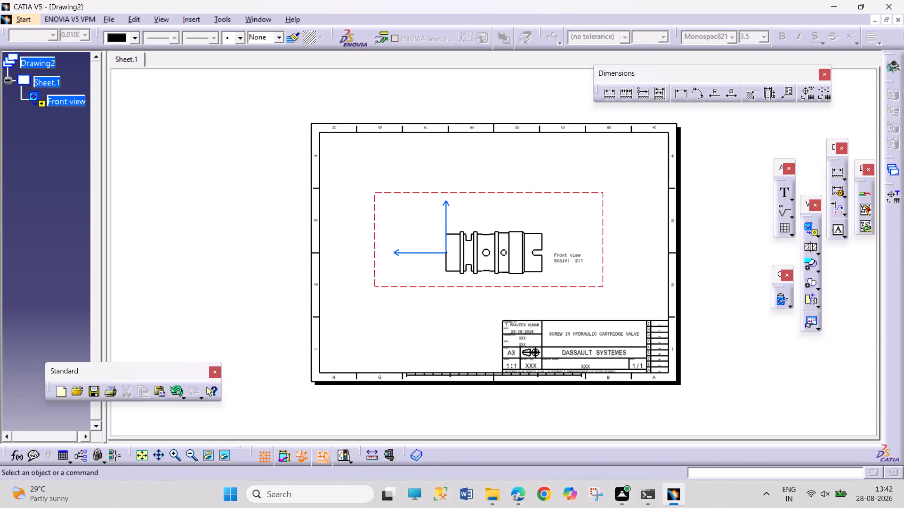
{"action": "left_click_drag", "start_coordinate": [464, 287], "coordinate": [403, 226]}
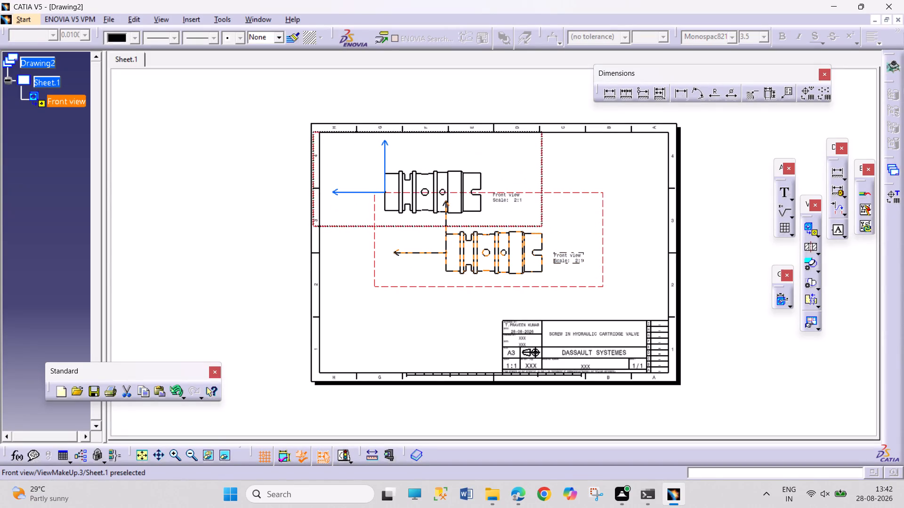
{"action": "left_click_drag", "start_coordinate": [403, 226], "coordinate": [401, 226]}
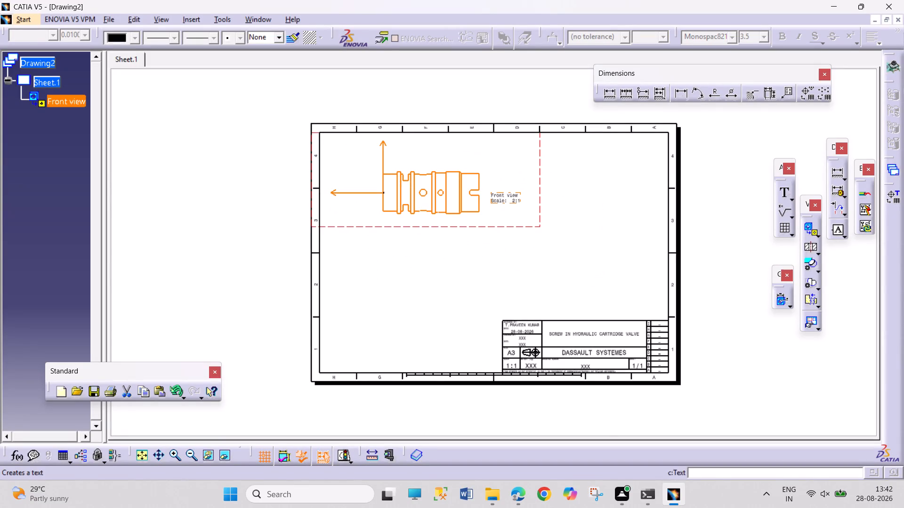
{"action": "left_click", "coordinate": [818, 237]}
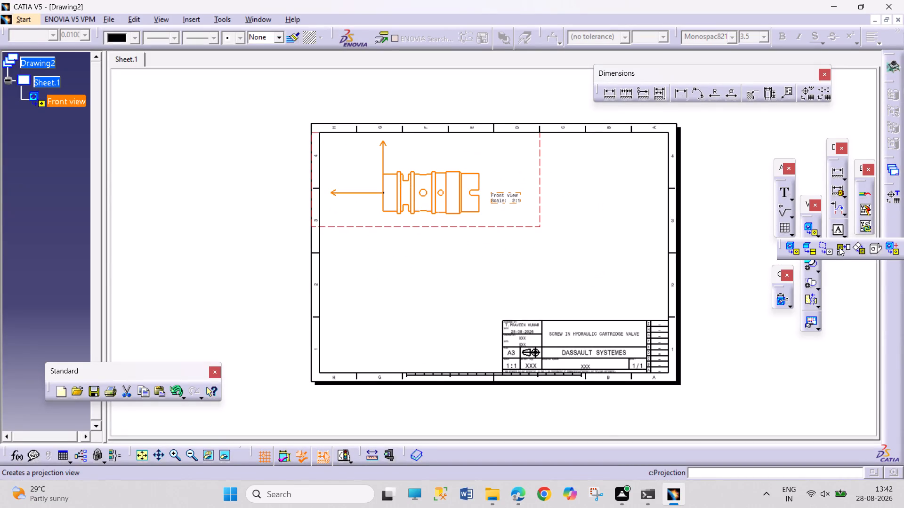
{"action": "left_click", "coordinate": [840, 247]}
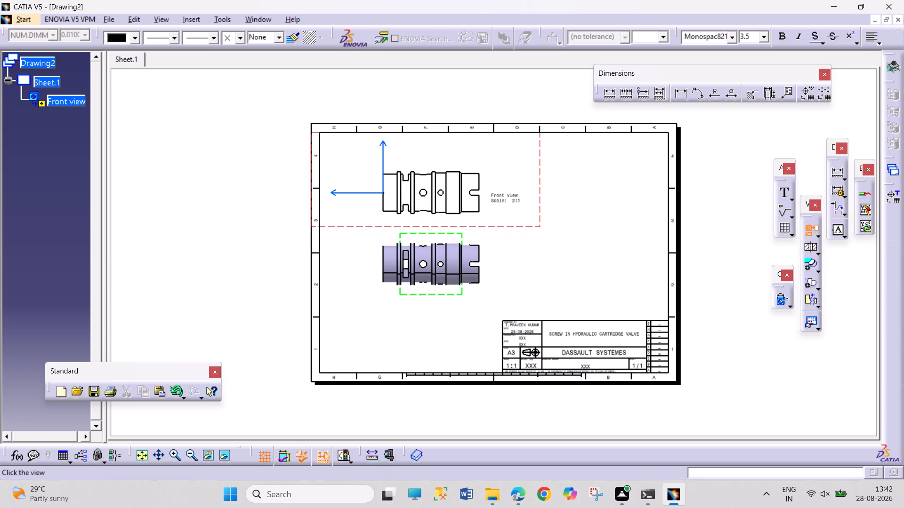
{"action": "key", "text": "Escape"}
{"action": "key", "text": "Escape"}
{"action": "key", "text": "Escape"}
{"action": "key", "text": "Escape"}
Create an offset section view cut lengthwise along the valve's centre axis and place it directly below the front view.
{"action": "left_click", "coordinate": [808, 248]}
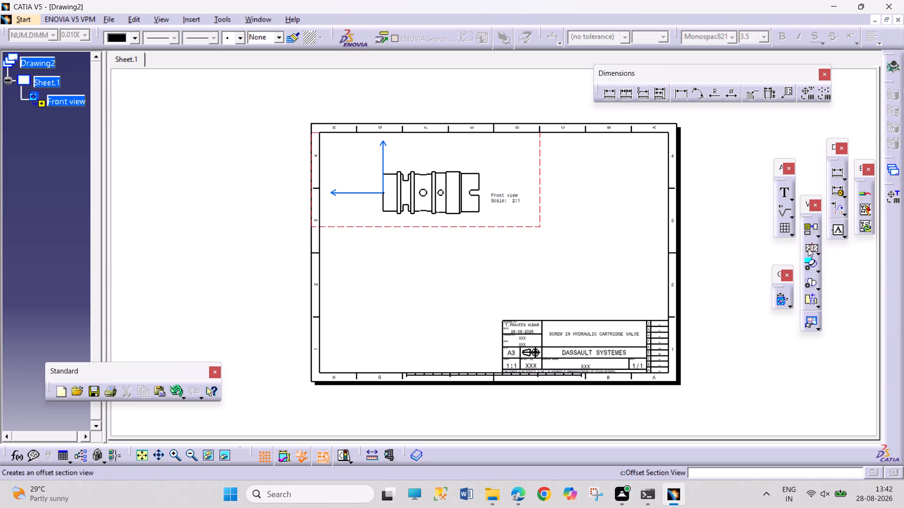
{"action": "left_click", "coordinate": [368, 192]}
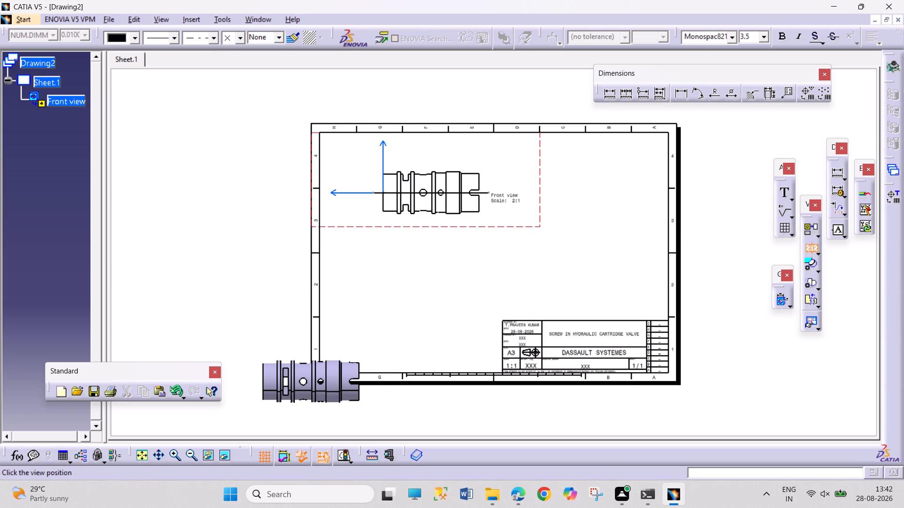
{"action": "left_click", "coordinate": [491, 191]}
{"action": "double_click", "coordinate": [458, 278]}
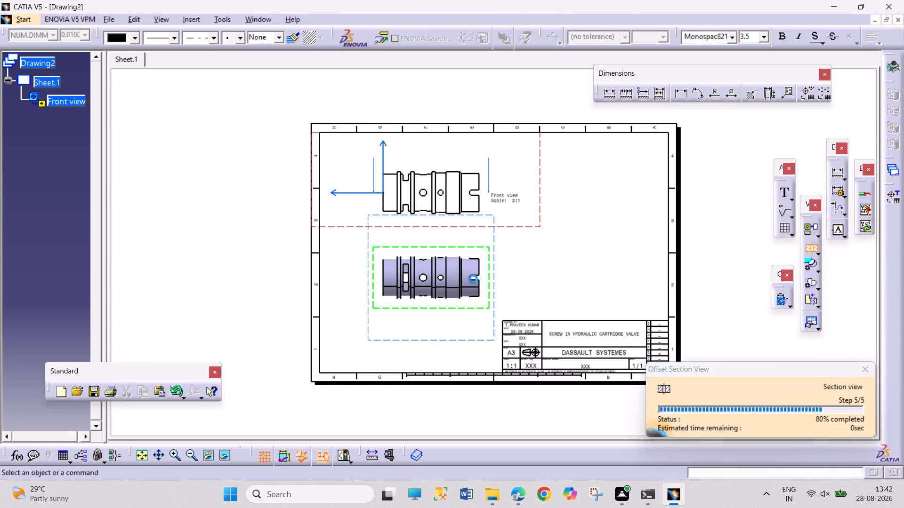
{"action": "middle_click_drag", "start_coordinate": [587, 275], "coordinate": [588, 229], "text": "ctrl"}
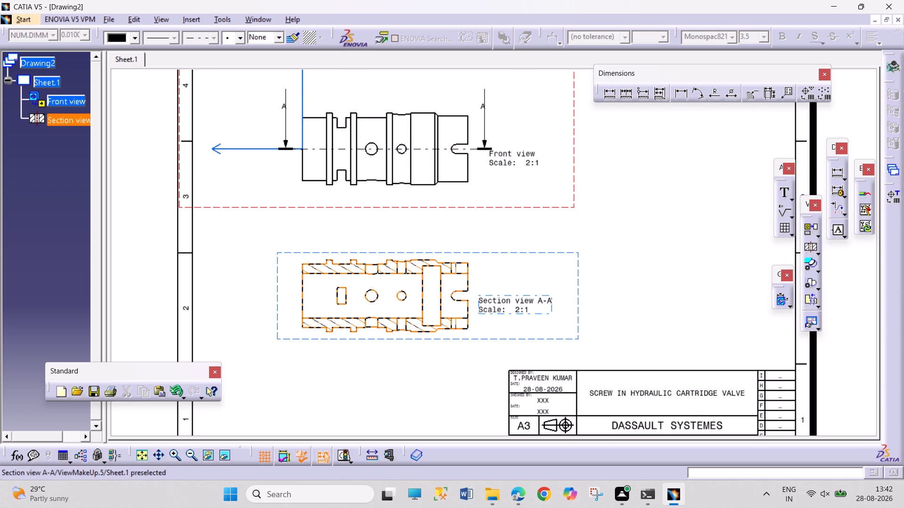
Move the front view, together with its aligned section view, slightly closer to the sheet's left border.
{"action": "left_click_drag", "start_coordinate": [526, 207], "coordinate": [540, 208]}
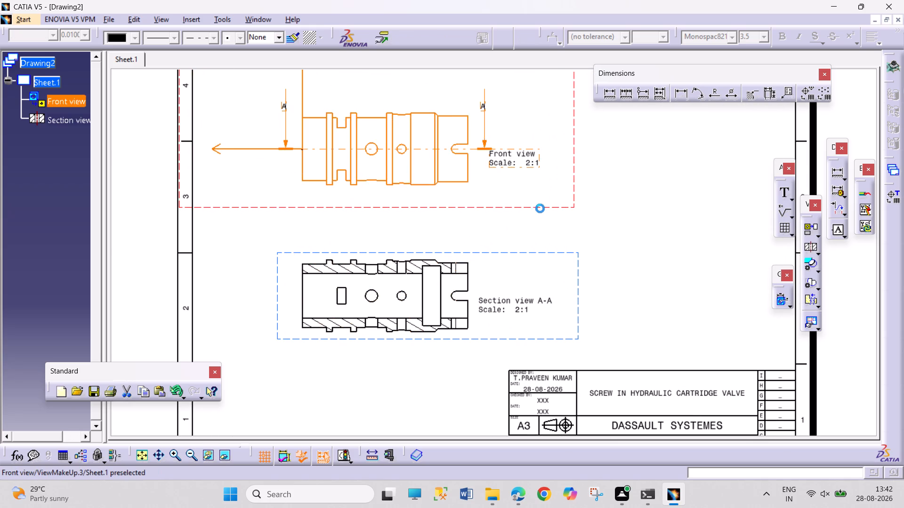
{"action": "left_click_drag", "start_coordinate": [540, 208], "coordinate": [499, 207]}
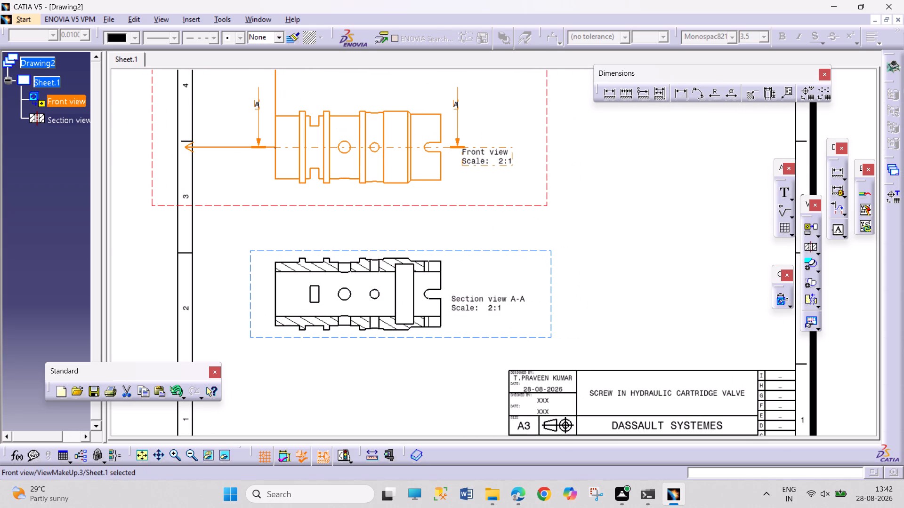
{"action": "left_click", "coordinate": [615, 245]}
Make section view A-A the active view.
{"action": "middle_click_drag", "start_coordinate": [612, 239], "coordinate": [608, 221], "text": "ctrl"}
{"action": "middle_click_drag", "start_coordinate": [611, 226], "coordinate": [660, 366]}
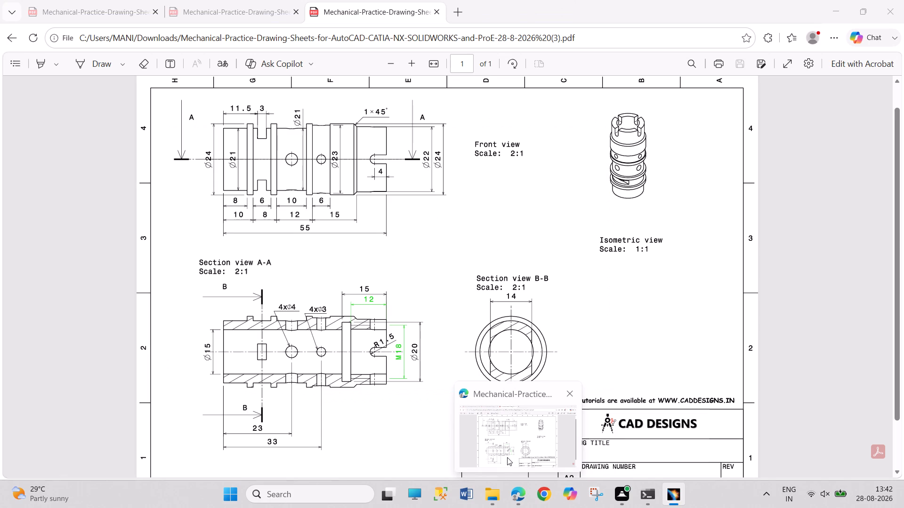
{"action": "middle_click_drag", "start_coordinate": [534, 318], "coordinate": [618, 332]}
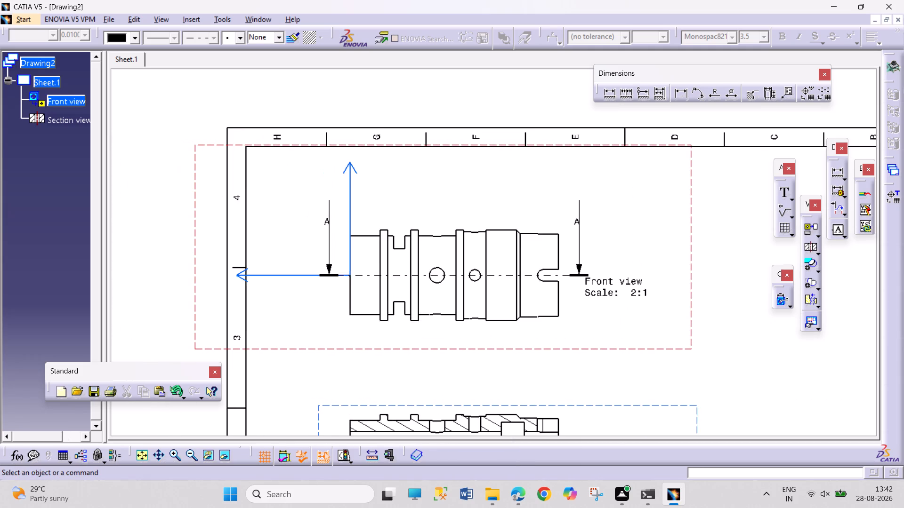
{"action": "middle_click_drag", "start_coordinate": [618, 332], "coordinate": [620, 332]}
{"action": "double_click", "coordinate": [687, 405]}
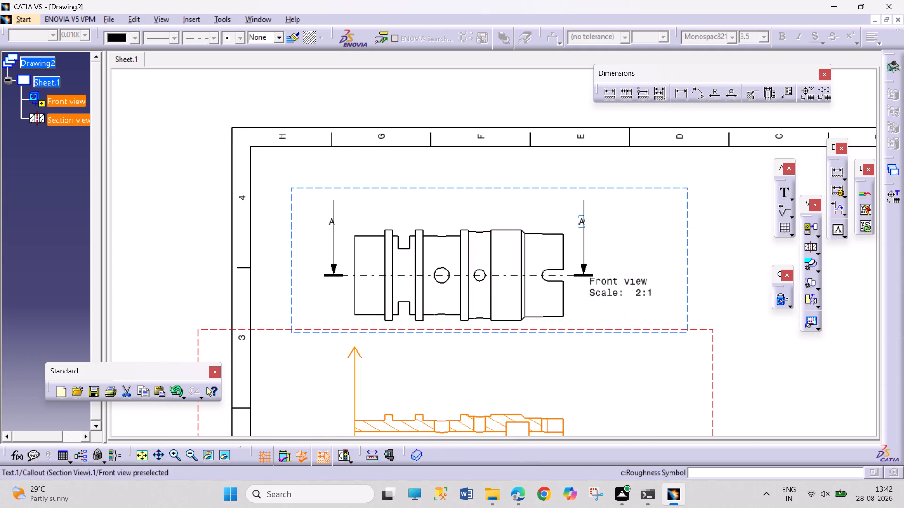
Move the callout letter A at the valve's slotted end to the tail of its section arrow in the front view.
{"action": "left_click_drag", "start_coordinate": [578, 225], "coordinate": [580, 214]}
{"action": "left_click", "coordinate": [652, 222]}
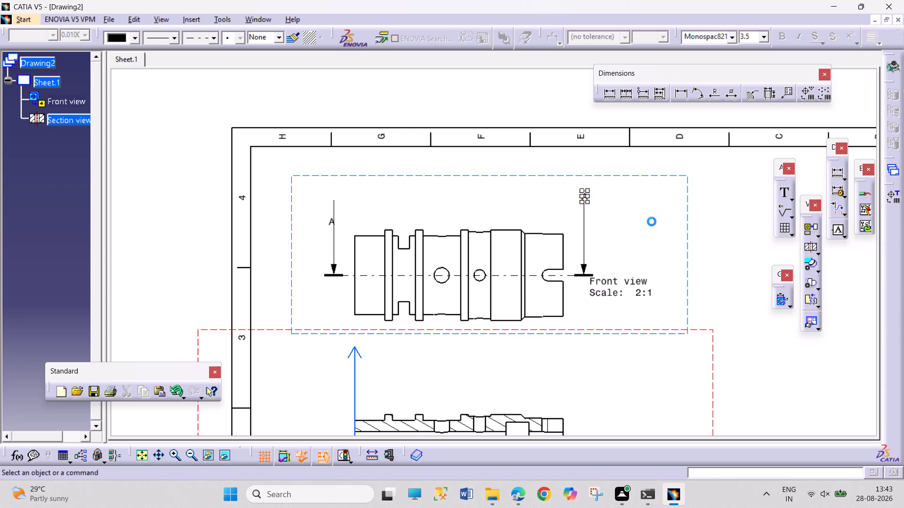
{"action": "left_click_drag", "start_coordinate": [586, 198], "coordinate": [576, 225]}
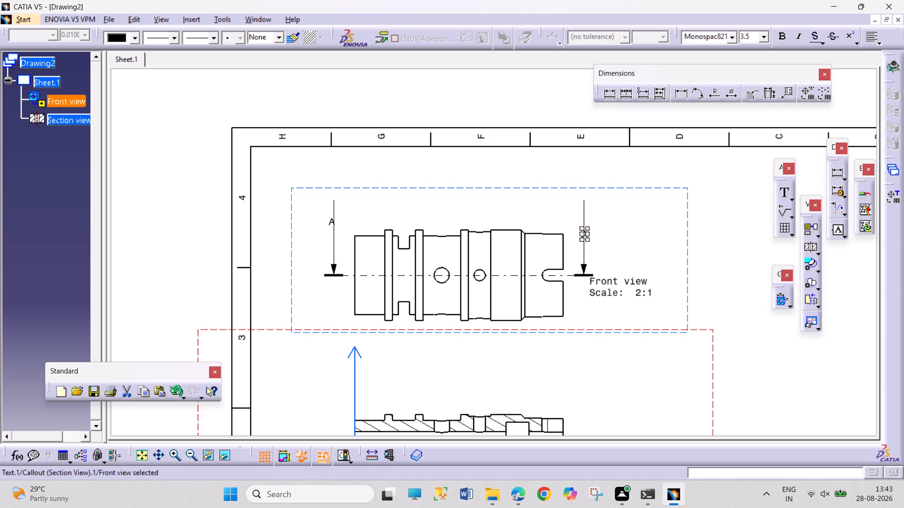
{"action": "left_click_drag", "start_coordinate": [576, 225], "coordinate": [576, 226]}
{"action": "left_click", "coordinate": [629, 234]}
{"action": "left_click_drag", "start_coordinate": [586, 235], "coordinate": [595, 236]}
{"action": "left_click_drag", "start_coordinate": [595, 236], "coordinate": [601, 185]}
{"action": "left_click", "coordinate": [677, 227]}
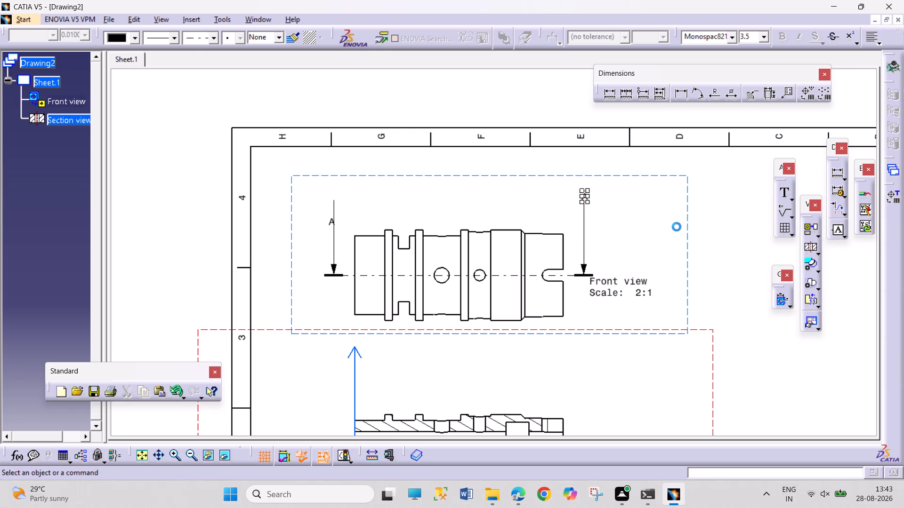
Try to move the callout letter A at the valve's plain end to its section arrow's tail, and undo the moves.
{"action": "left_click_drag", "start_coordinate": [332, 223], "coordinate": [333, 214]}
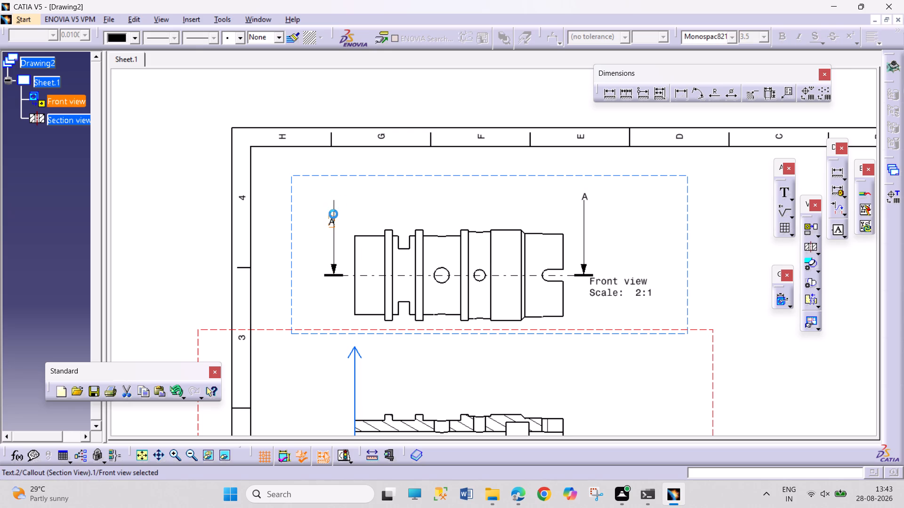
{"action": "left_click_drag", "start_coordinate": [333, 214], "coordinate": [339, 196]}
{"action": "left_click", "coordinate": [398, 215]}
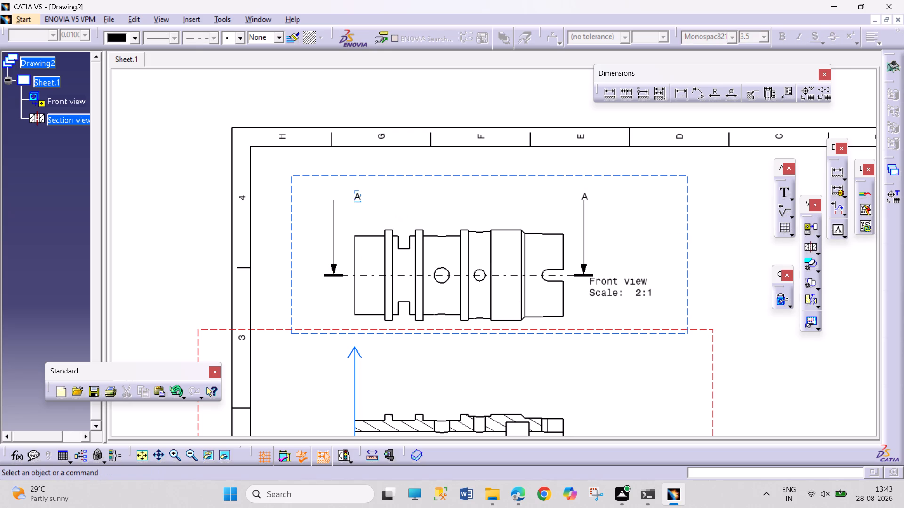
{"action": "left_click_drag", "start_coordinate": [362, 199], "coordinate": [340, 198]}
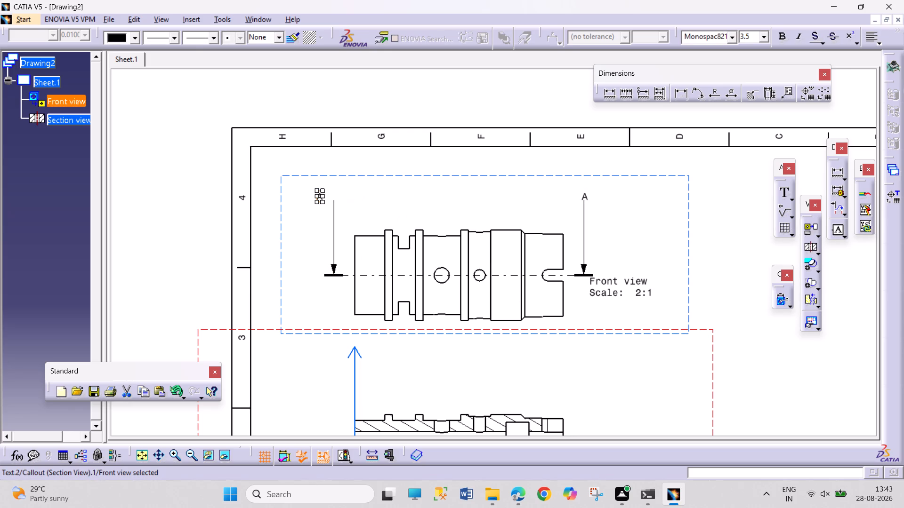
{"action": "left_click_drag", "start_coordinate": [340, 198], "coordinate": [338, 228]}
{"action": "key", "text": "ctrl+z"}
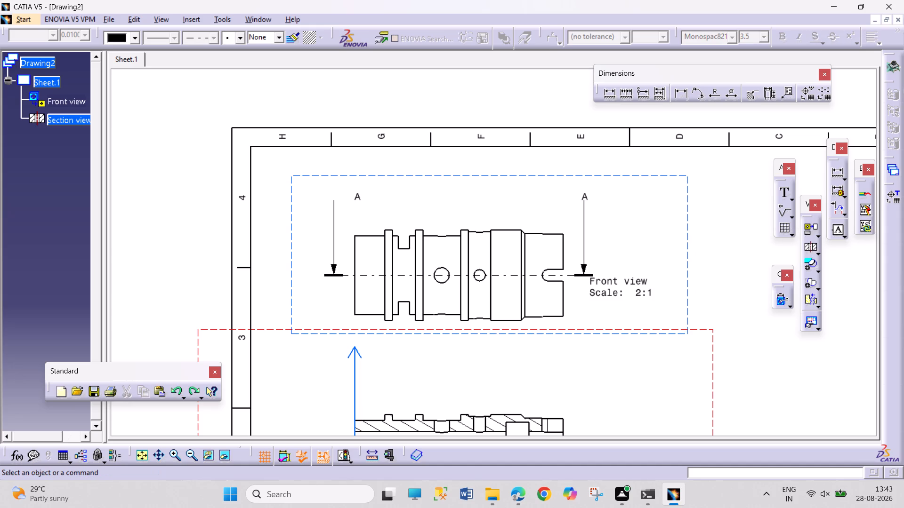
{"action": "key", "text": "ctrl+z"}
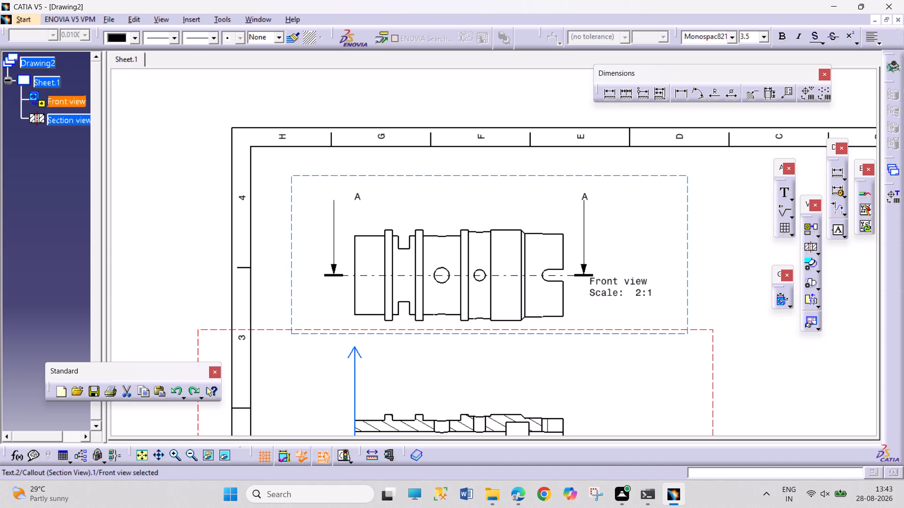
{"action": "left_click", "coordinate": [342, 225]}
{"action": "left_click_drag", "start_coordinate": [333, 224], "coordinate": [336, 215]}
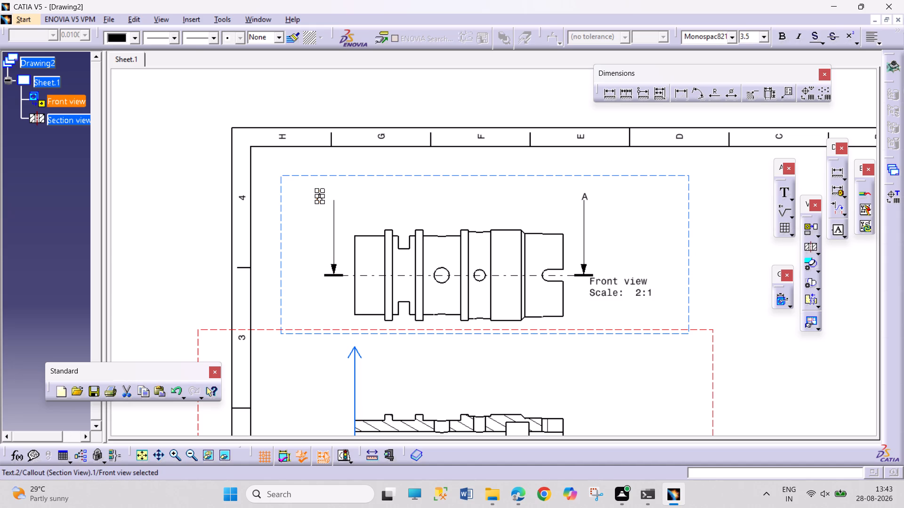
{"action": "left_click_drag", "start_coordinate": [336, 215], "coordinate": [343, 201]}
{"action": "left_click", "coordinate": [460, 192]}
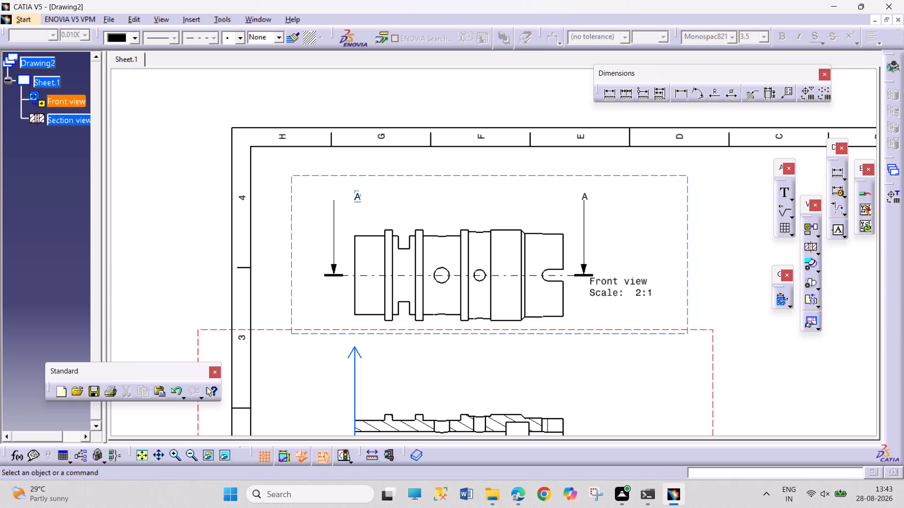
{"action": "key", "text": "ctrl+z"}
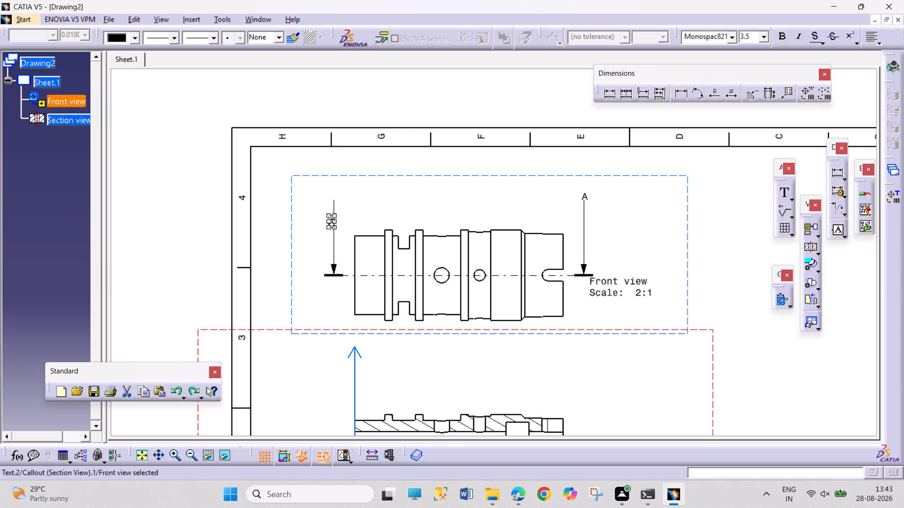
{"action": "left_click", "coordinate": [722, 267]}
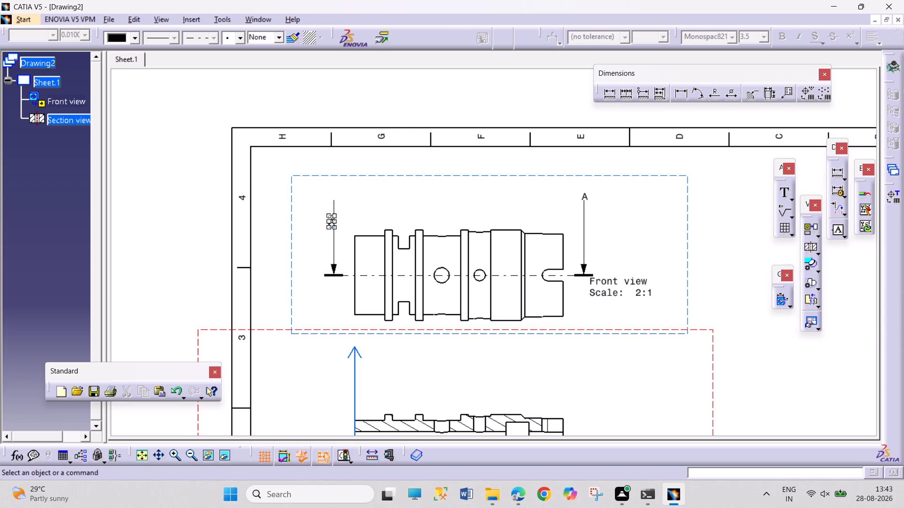
Dimension the outer diameter of the valve's plain end in the front view, placing the dimension outside that end.
{"action": "left_click", "coordinate": [684, 92]}
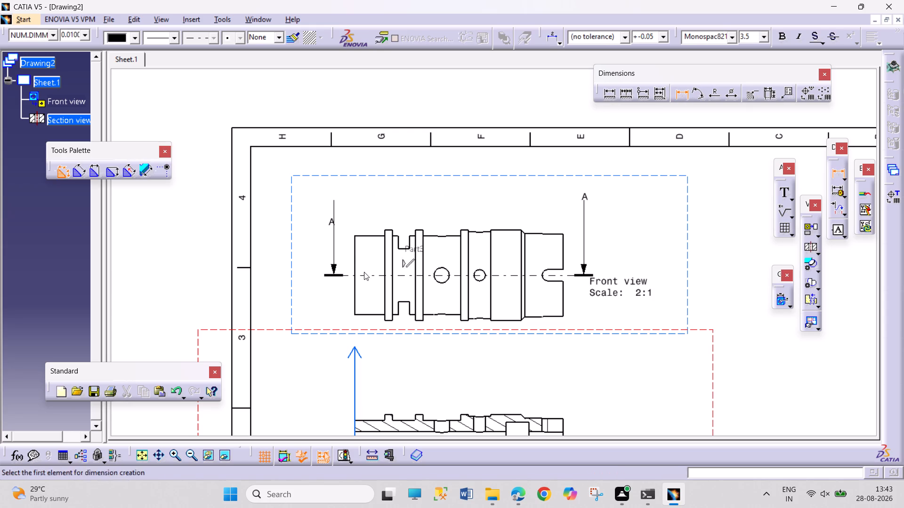
{"action": "left_click", "coordinate": [717, 95]}
{"action": "left_click", "coordinate": [730, 97]}
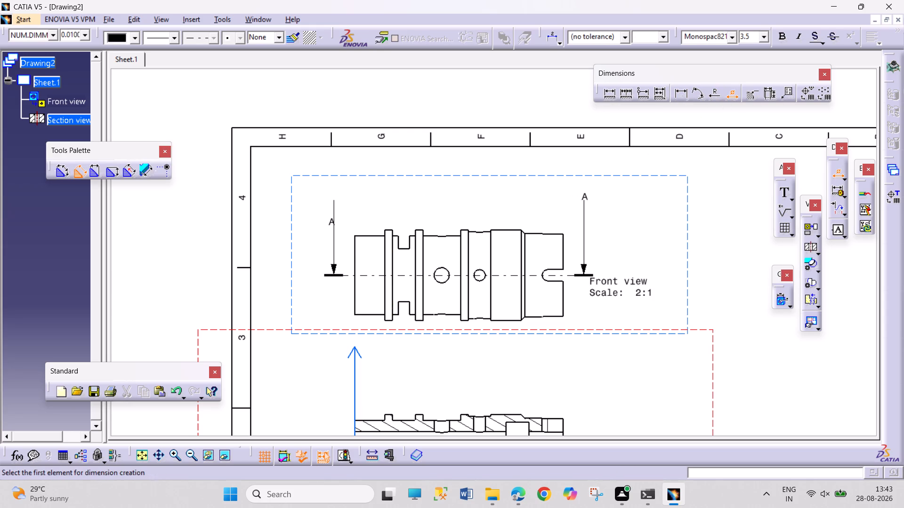
{"action": "left_click", "coordinate": [358, 287]}
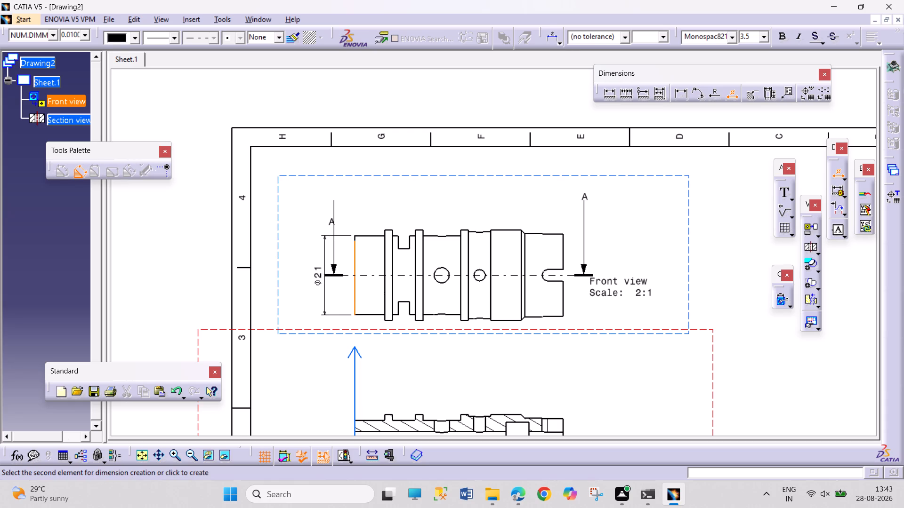
{"action": "left_click", "coordinate": [323, 273]}
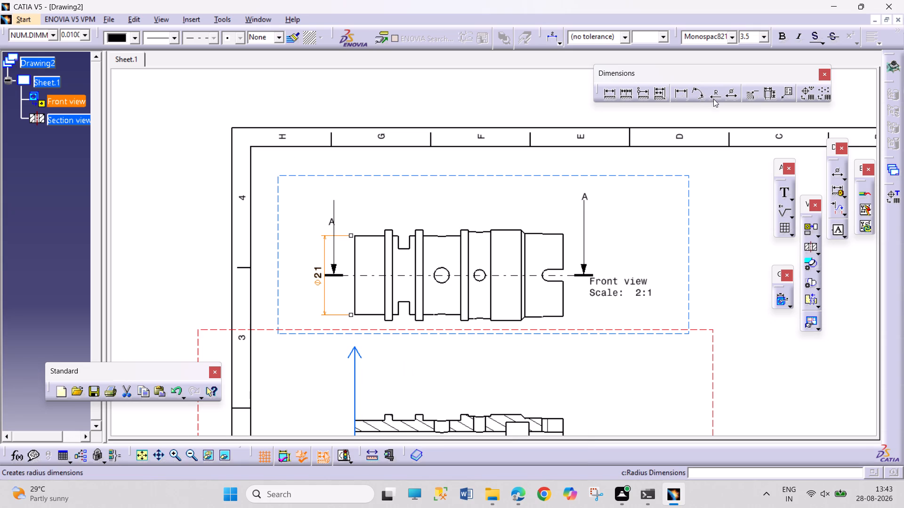
Dimension the outer diameter of the collar nearest the plain end, placing it outside the existing end diameter dimension.
{"action": "left_click", "coordinate": [734, 95]}
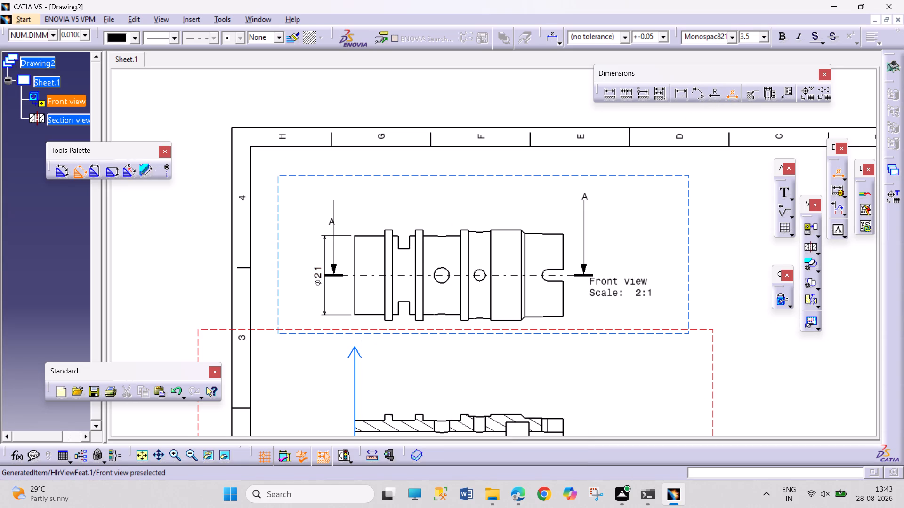
{"action": "left_click", "coordinate": [387, 322]}
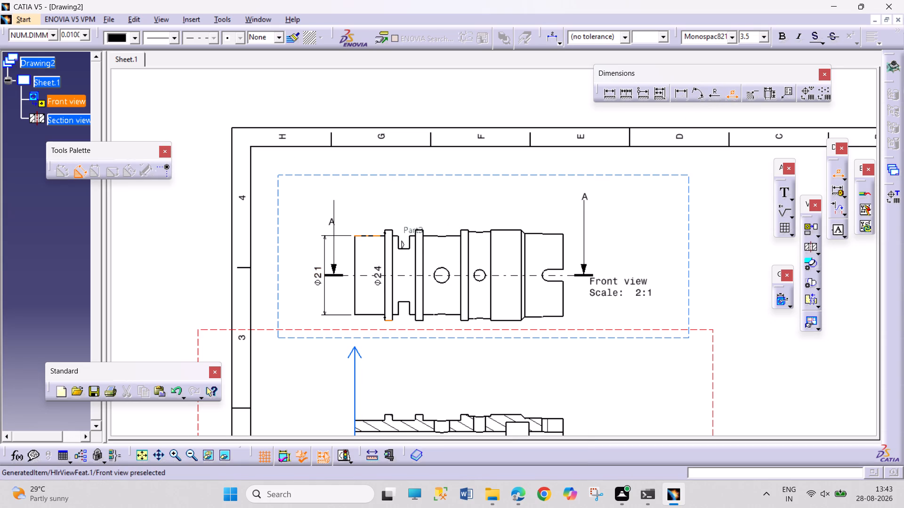
{"action": "left_click", "coordinate": [389, 229]}
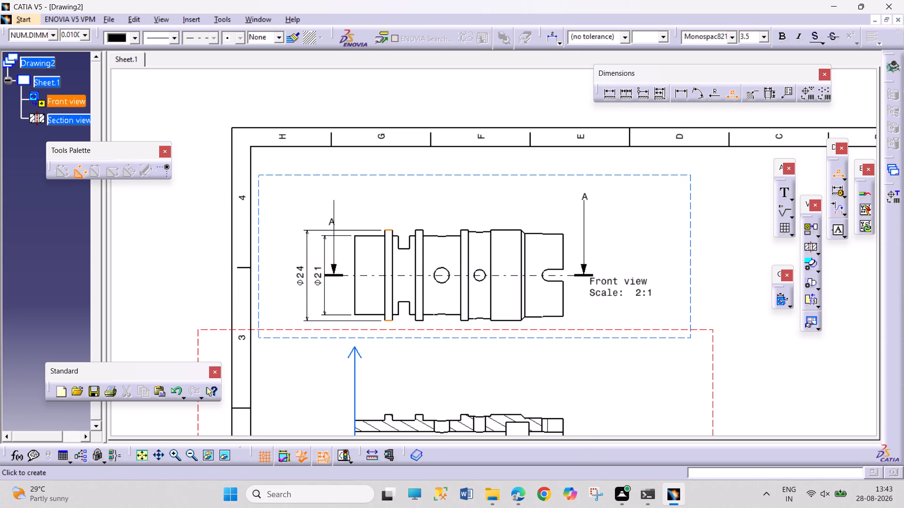
{"action": "left_click", "coordinate": [303, 262]}
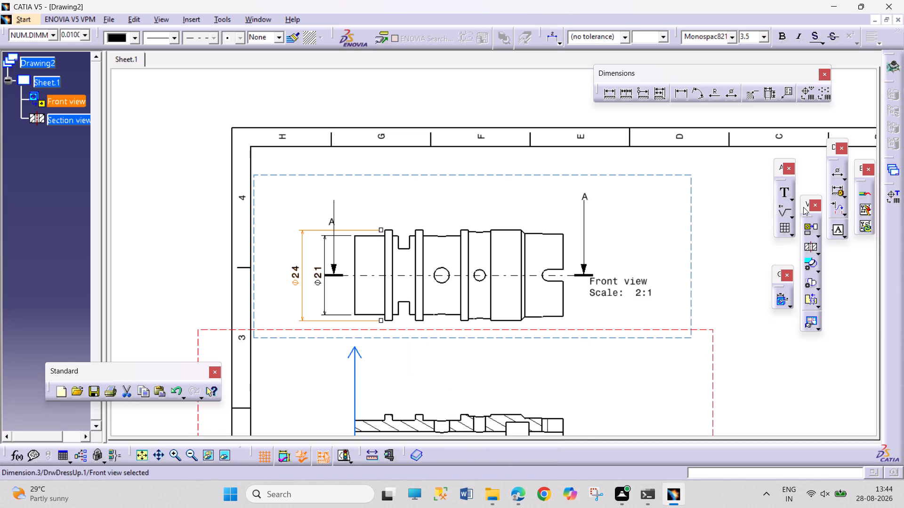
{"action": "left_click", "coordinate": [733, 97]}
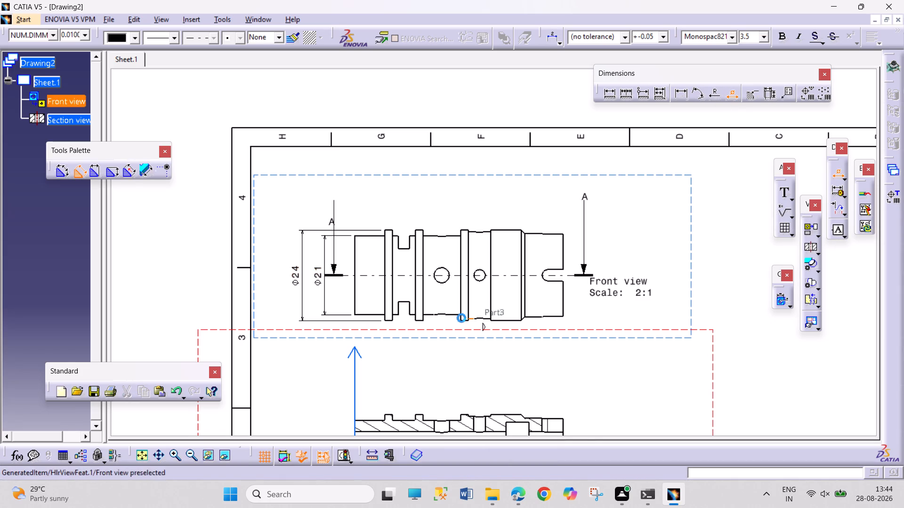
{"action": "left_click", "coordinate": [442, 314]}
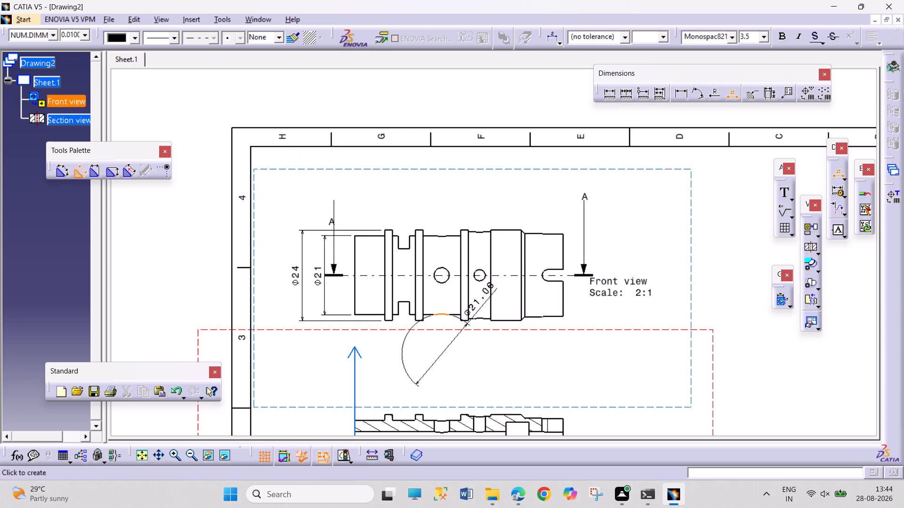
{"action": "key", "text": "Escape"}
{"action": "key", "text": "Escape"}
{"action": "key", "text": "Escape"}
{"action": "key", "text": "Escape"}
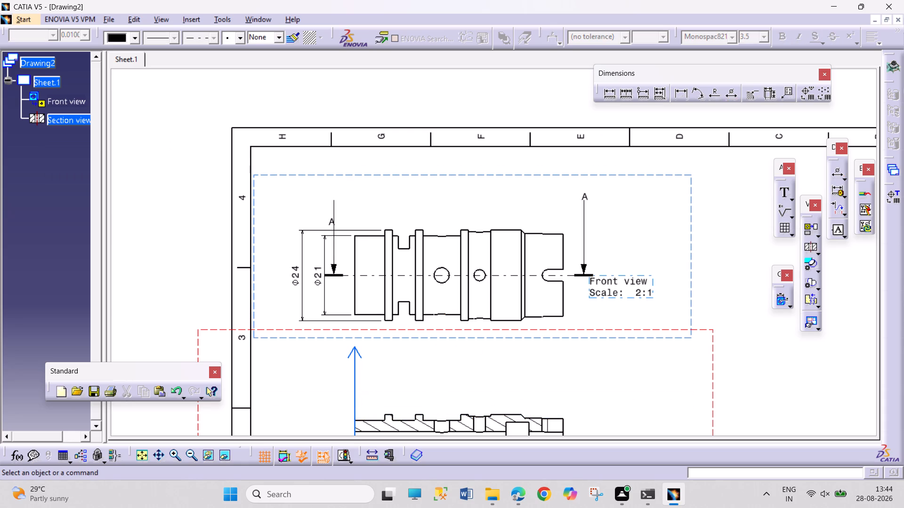
Dimension the outer diameter of the body section with the larger cross hole, placing the text above the front view.
{"action": "middle_click_drag", "start_coordinate": [478, 340], "coordinate": [488, 292], "text": "ctrl"}
{"action": "left_click", "coordinate": [475, 172]}
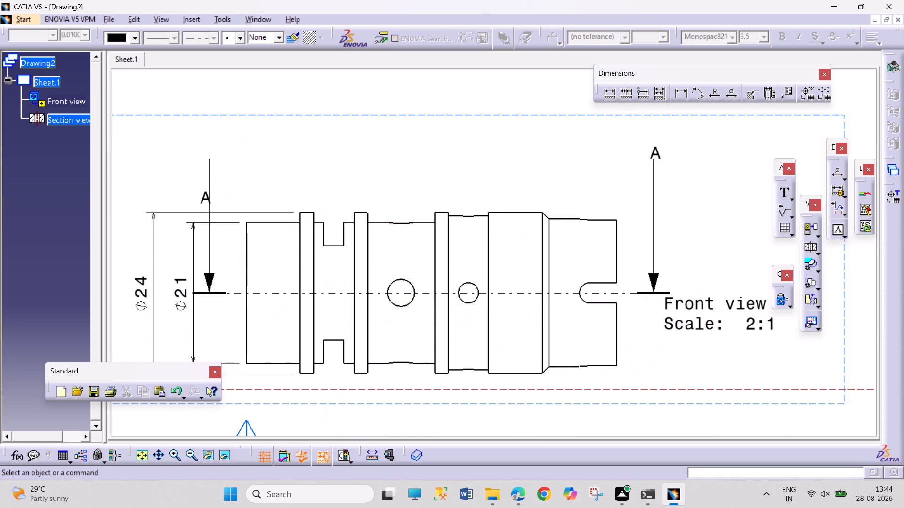
{"action": "middle_click_drag", "start_coordinate": [476, 176], "coordinate": [530, 155]}
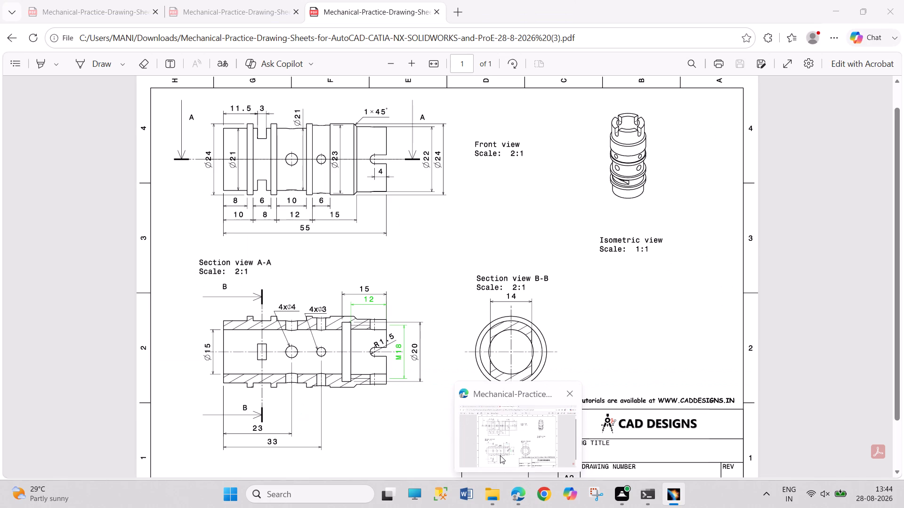
{"action": "left_click", "coordinate": [731, 93]}
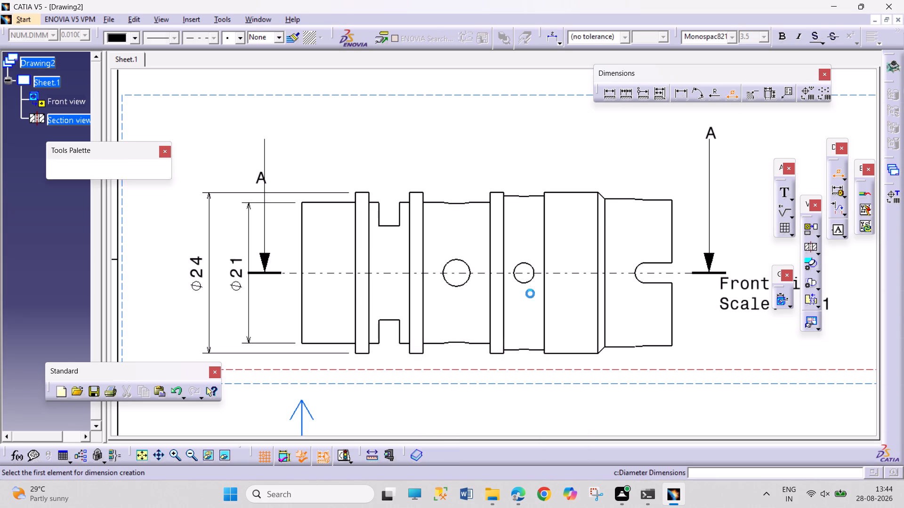
{"action": "left_click", "coordinate": [484, 344]}
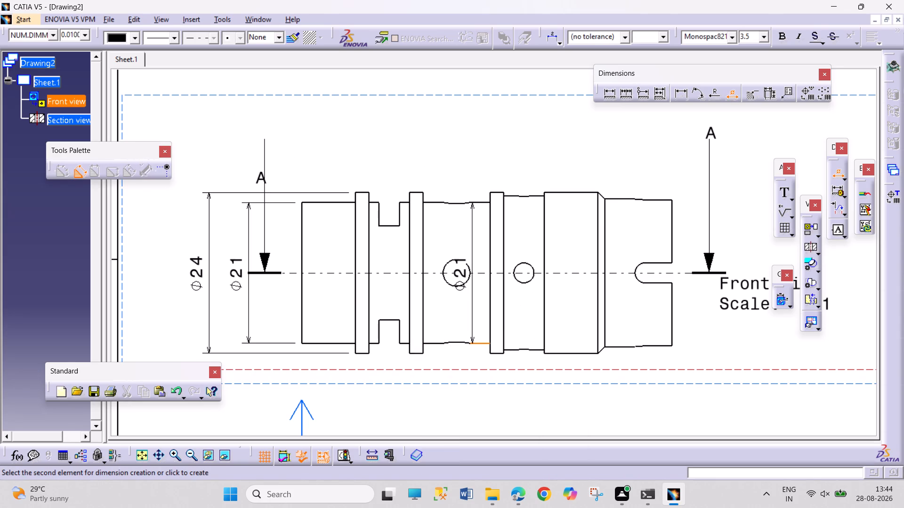
{"action": "left_click", "coordinate": [480, 200]}
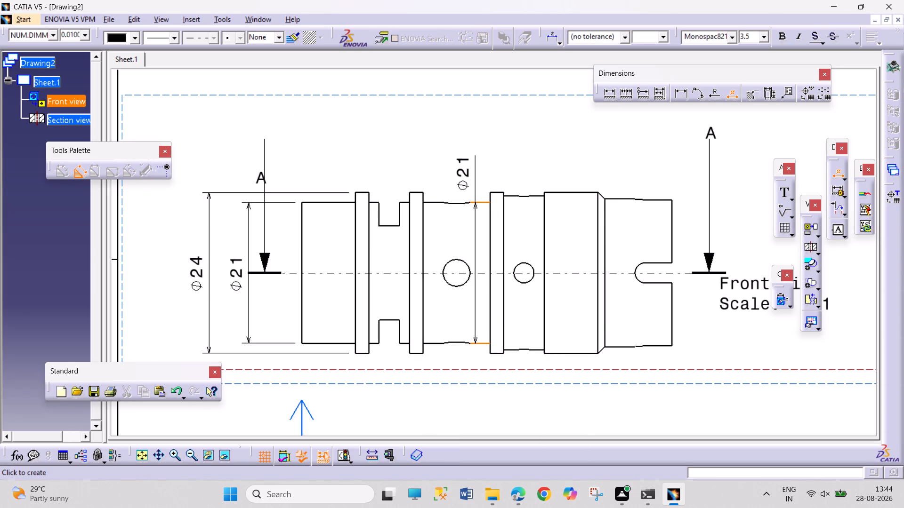
{"action": "left_click", "coordinate": [478, 174]}
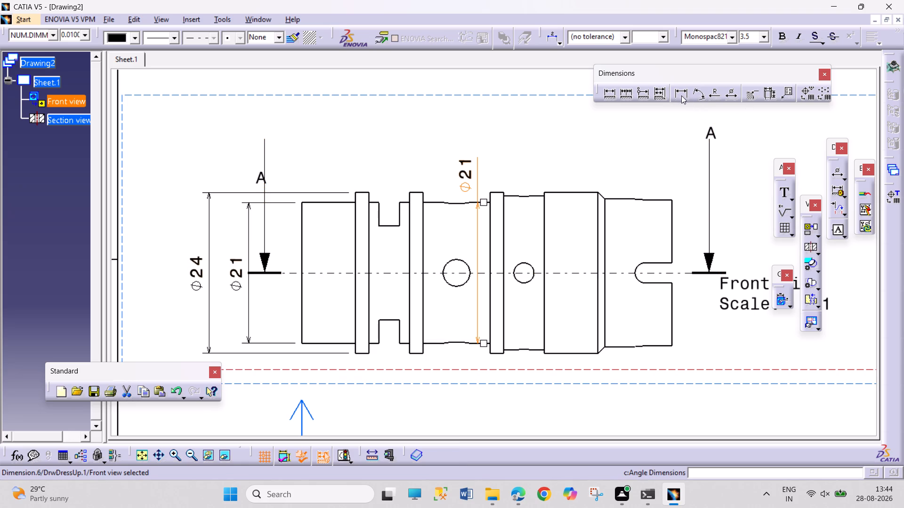
Dimension the outer diameter of the body section with the smaller cross hole, placing the text above the front view.
{"action": "left_click", "coordinate": [728, 96]}
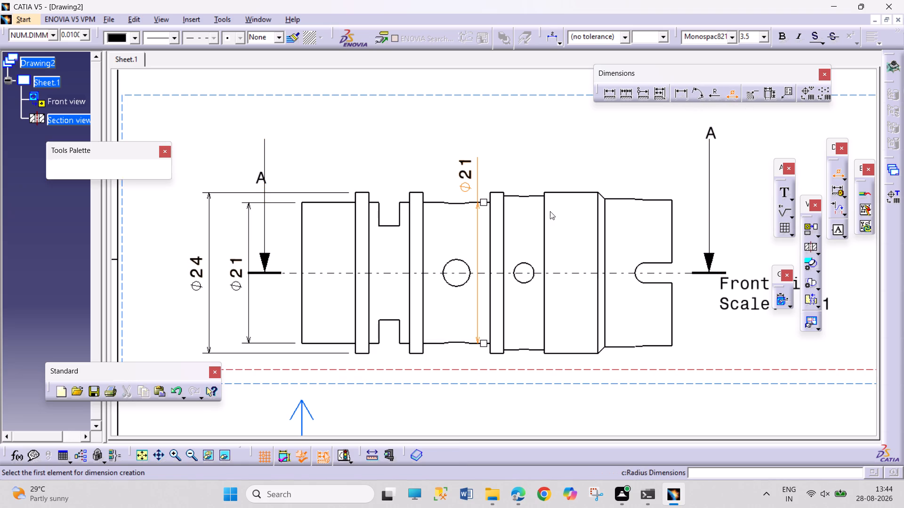
{"action": "left_click_drag", "start_coordinate": [517, 194], "coordinate": [517, 200]}
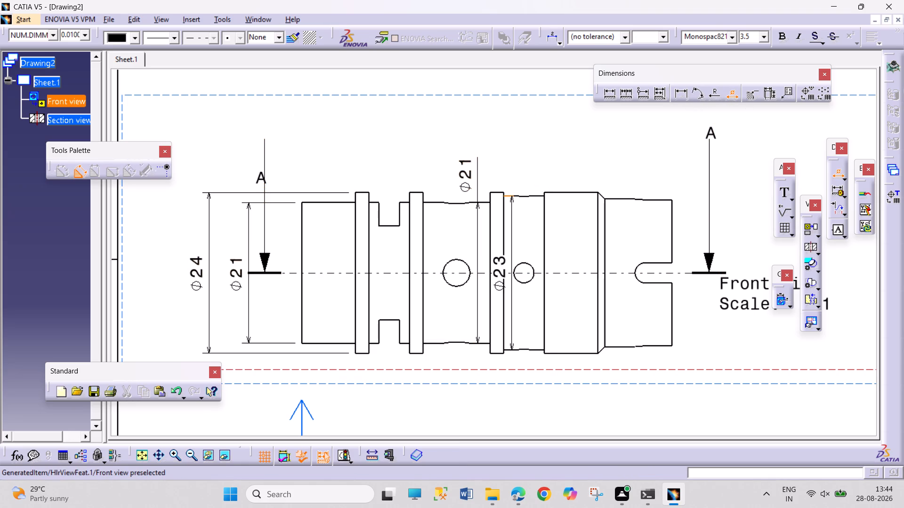
{"action": "left_click", "coordinate": [510, 350]}
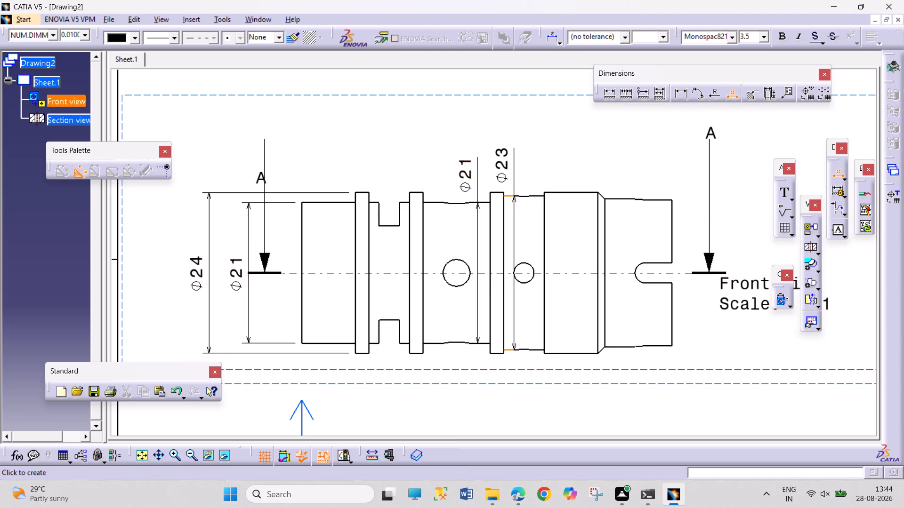
{"action": "left_click", "coordinate": [516, 163]}
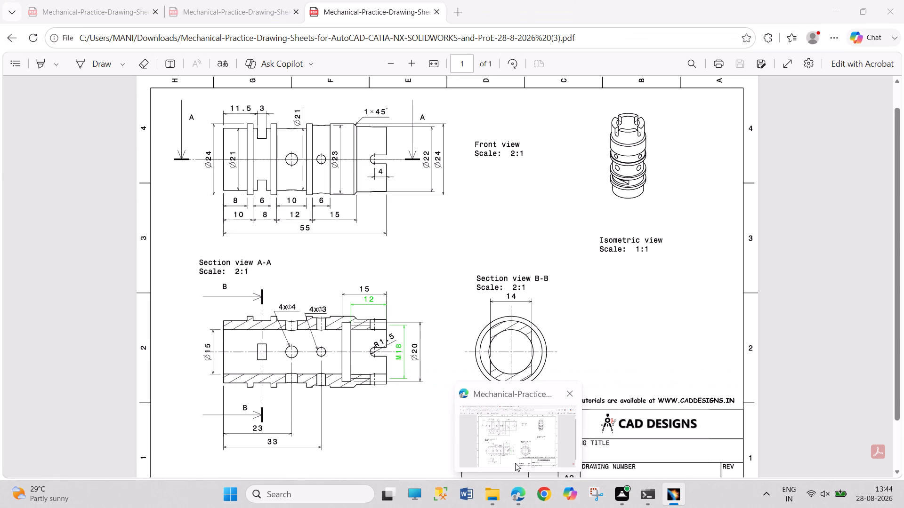
Add a length-by-angle chamfer dimension to the chamfer next to the slotted end, placing it above the front view.
{"action": "left_click", "coordinate": [749, 91]}
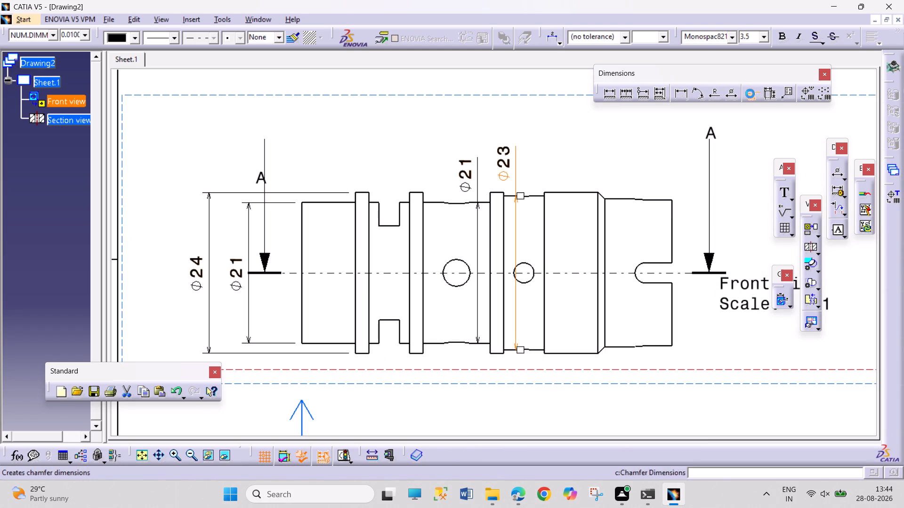
{"action": "left_click", "coordinate": [602, 195]}
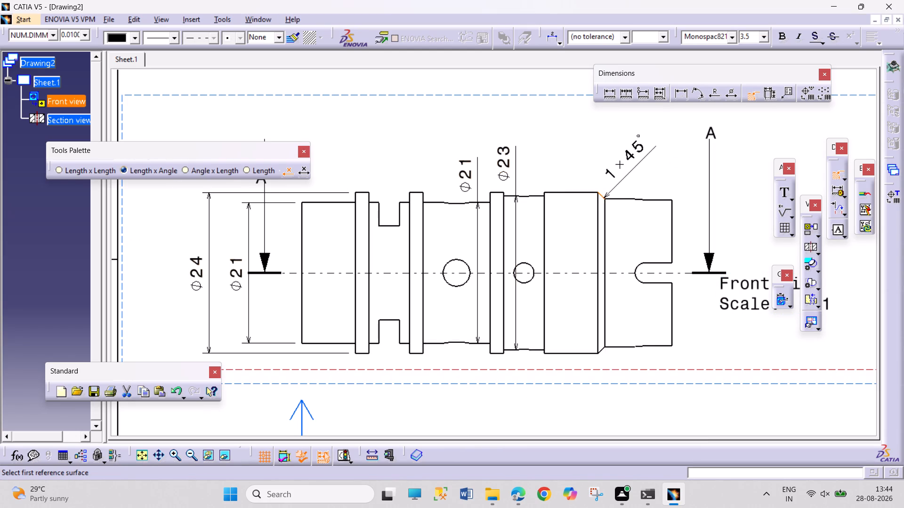
{"action": "left_click", "coordinate": [620, 178]}
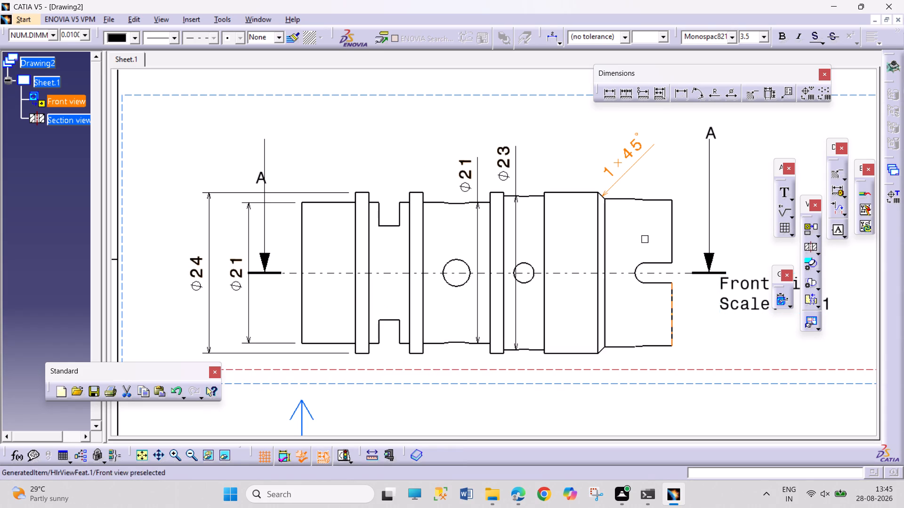
{"action": "left_click", "coordinate": [731, 375]}
Dimension the length of the end slot's straight edge in the front view, placing it just above the slot.
{"action": "middle_click_drag", "start_coordinate": [727, 370], "coordinate": [682, 329]}
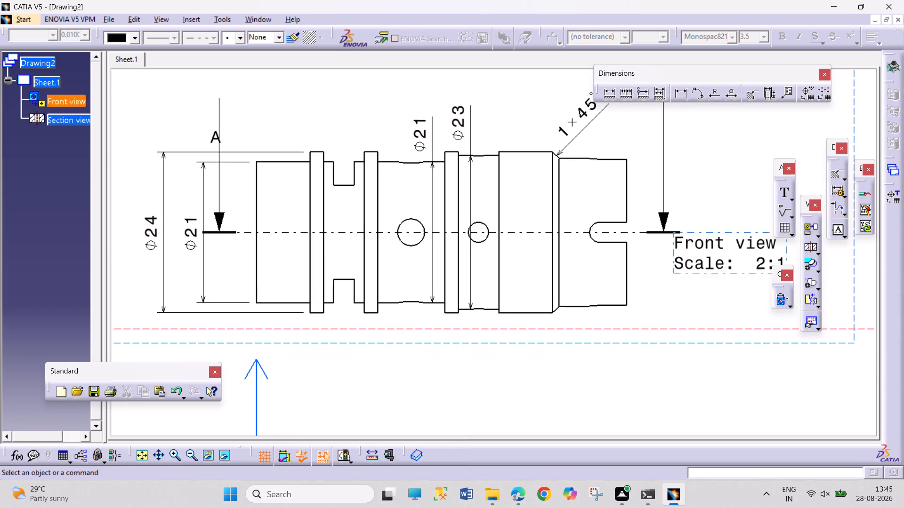
{"action": "left_click", "coordinate": [679, 94]}
{"action": "left_click", "coordinate": [614, 221]}
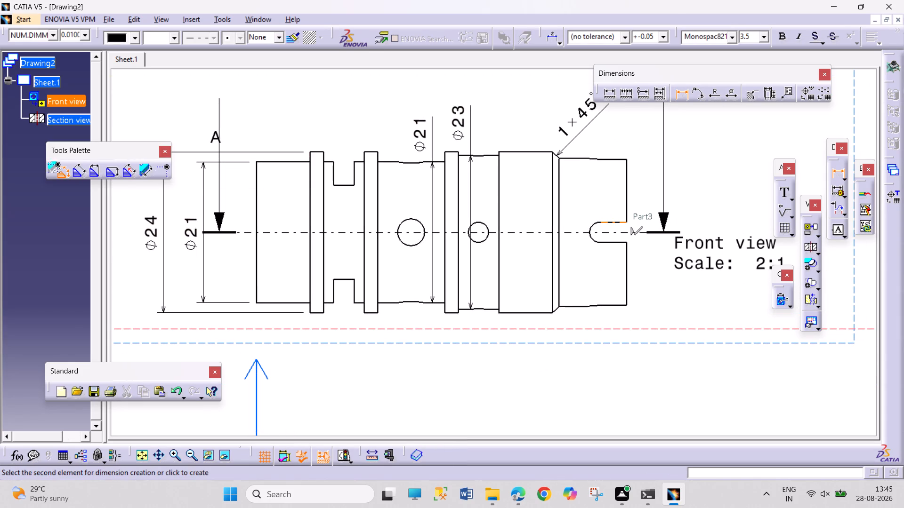
{"action": "left_click", "coordinate": [605, 200]}
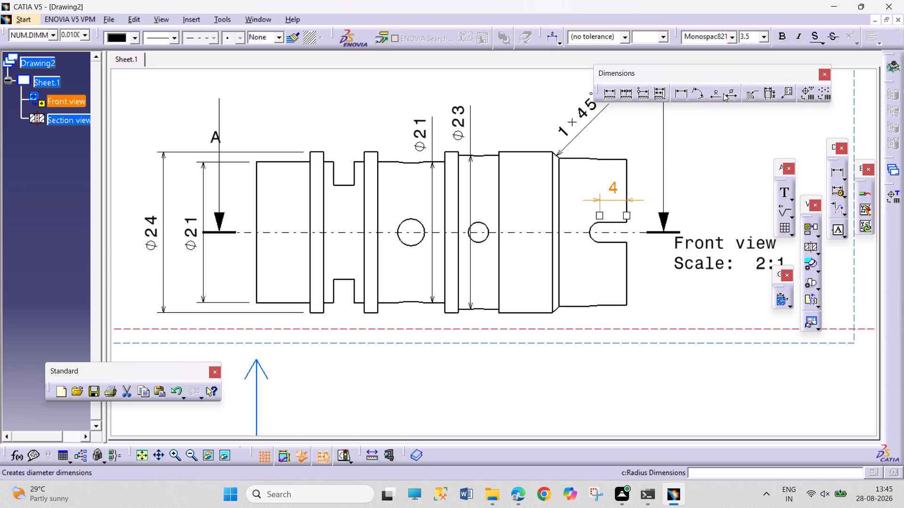
Dimension the radius of the end slot's rounded bottom, placing the text diagonally above the slot.
{"action": "left_click", "coordinate": [709, 93]}
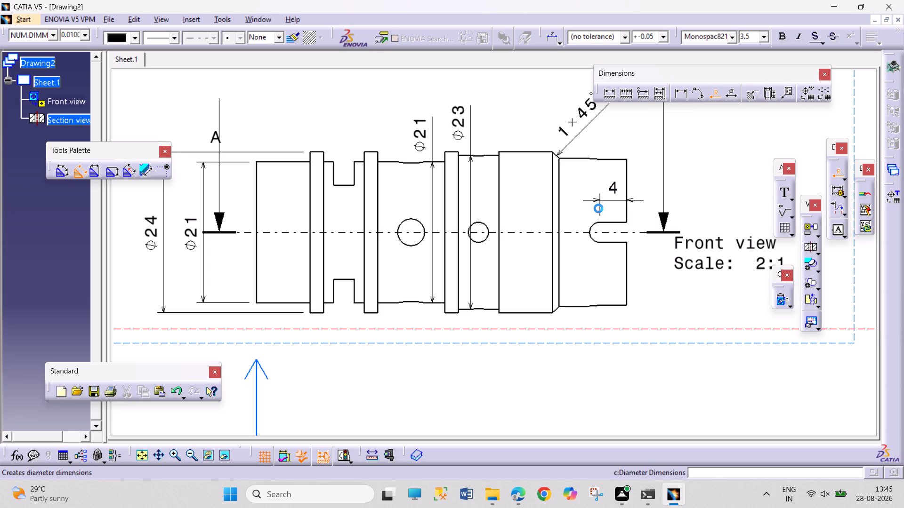
{"action": "left_click", "coordinate": [593, 231]}
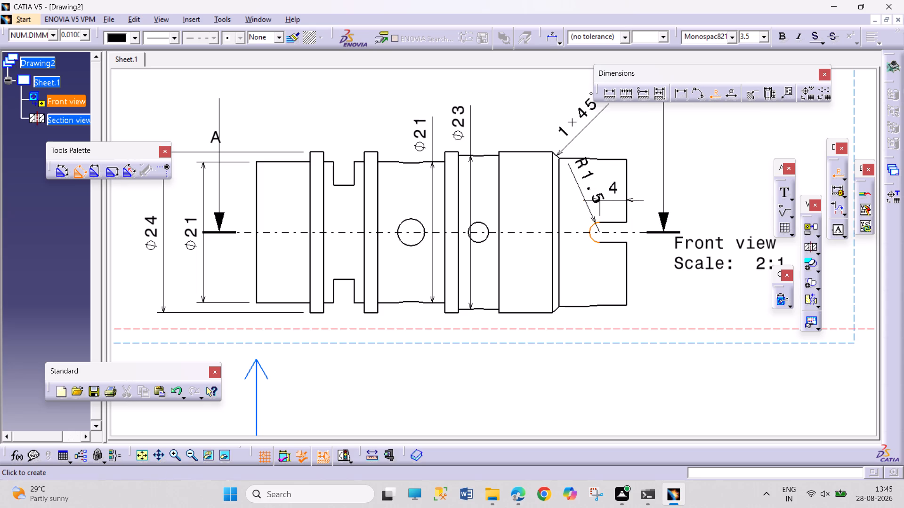
{"action": "left_click", "coordinate": [582, 205]}
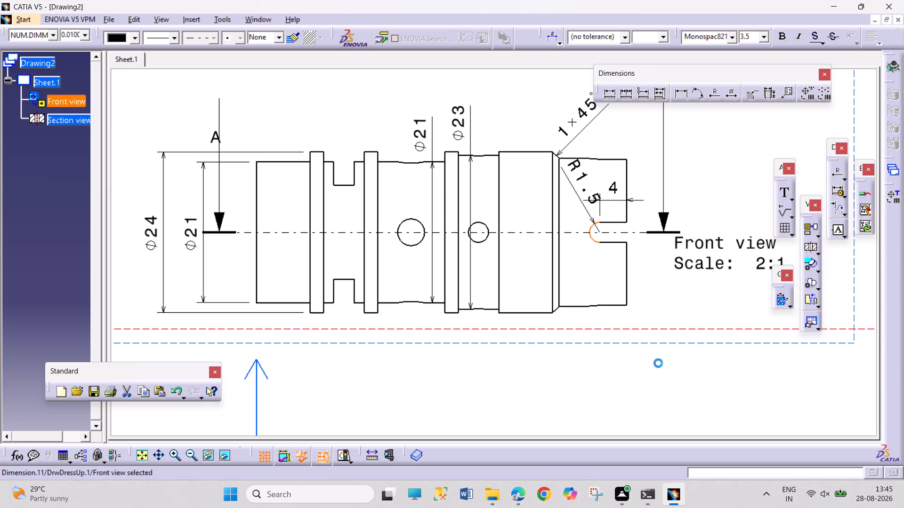
{"action": "left_click", "coordinate": [658, 365]}
Move the slot length dimension slightly higher and its text outward past the slotted end, clear of the radius dimension.
{"action": "left_click_drag", "start_coordinate": [617, 190], "coordinate": [633, 190]}
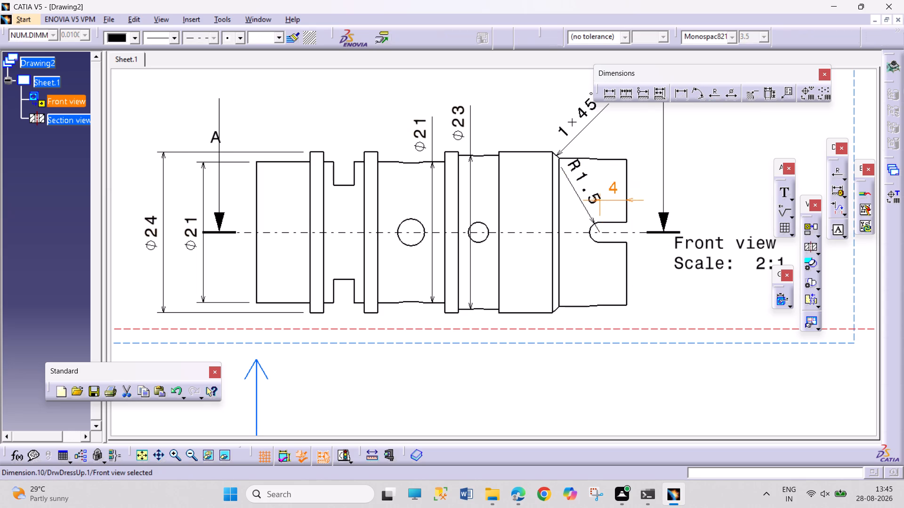
{"action": "left_click_drag", "start_coordinate": [633, 190], "coordinate": [646, 191]}
{"action": "left_click", "coordinate": [661, 291]}
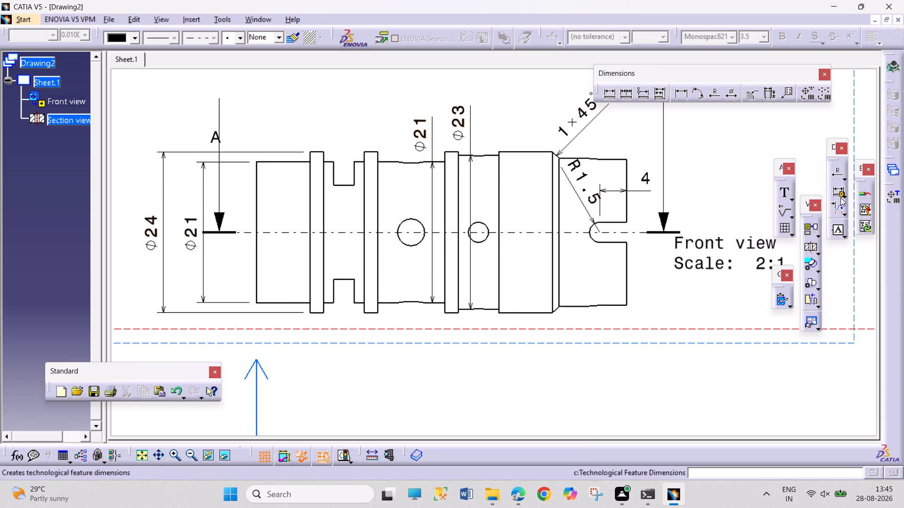
Move the front view's name and scale label from beside the slotted end to below the view.
{"action": "left_click_drag", "start_coordinate": [710, 260], "coordinate": [537, 357]}
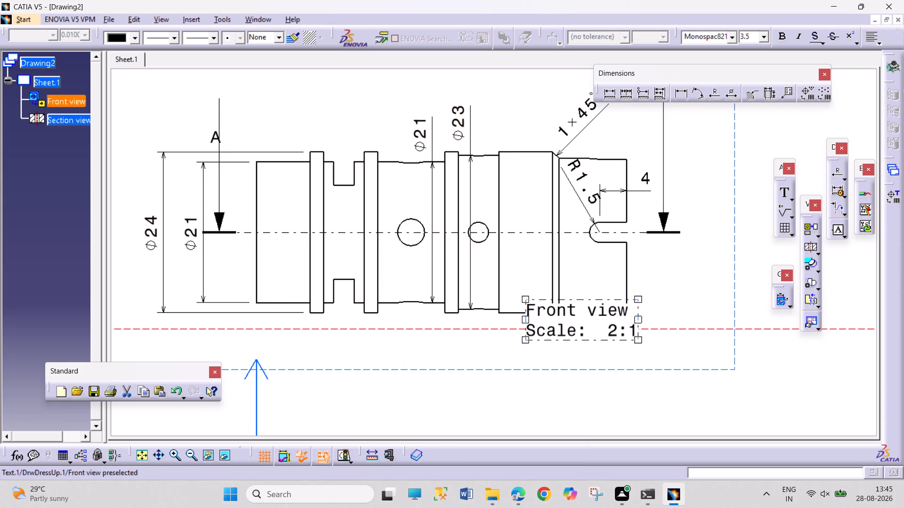
{"action": "left_click_drag", "start_coordinate": [537, 357], "coordinate": [509, 365]}
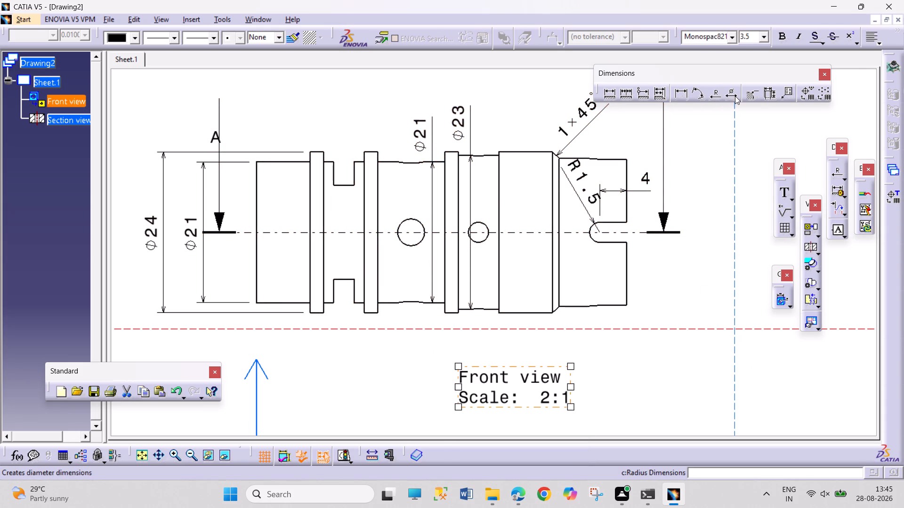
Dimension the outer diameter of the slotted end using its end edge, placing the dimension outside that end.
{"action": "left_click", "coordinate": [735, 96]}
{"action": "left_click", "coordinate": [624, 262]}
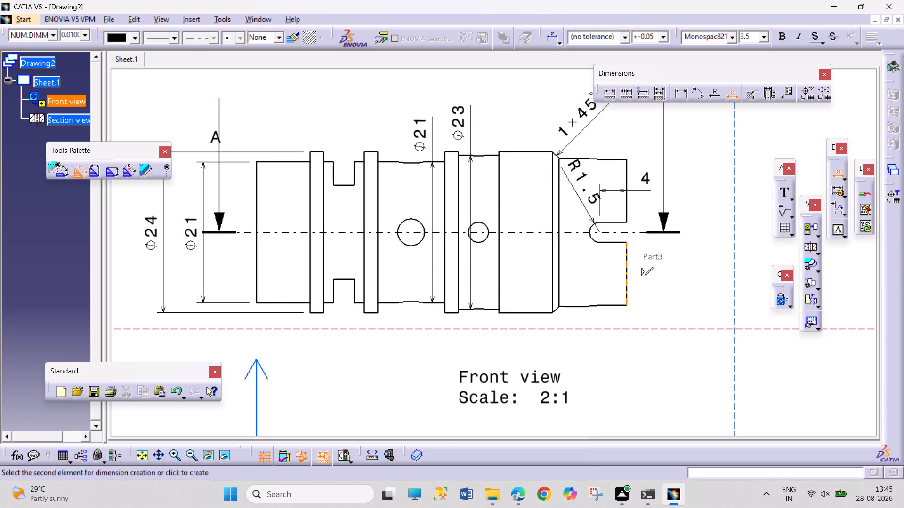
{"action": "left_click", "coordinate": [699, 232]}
Dimension the outer diameter of the wide section beside the chamfer, placing it outside the slotted end's diameter dimension.
{"action": "left_click", "coordinate": [732, 91]}
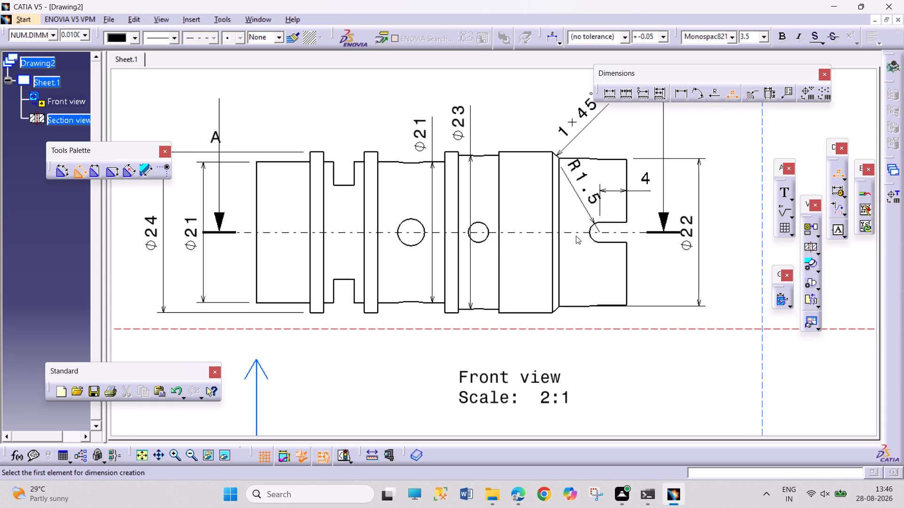
{"action": "left_click_drag", "start_coordinate": [534, 313], "coordinate": [532, 296]}
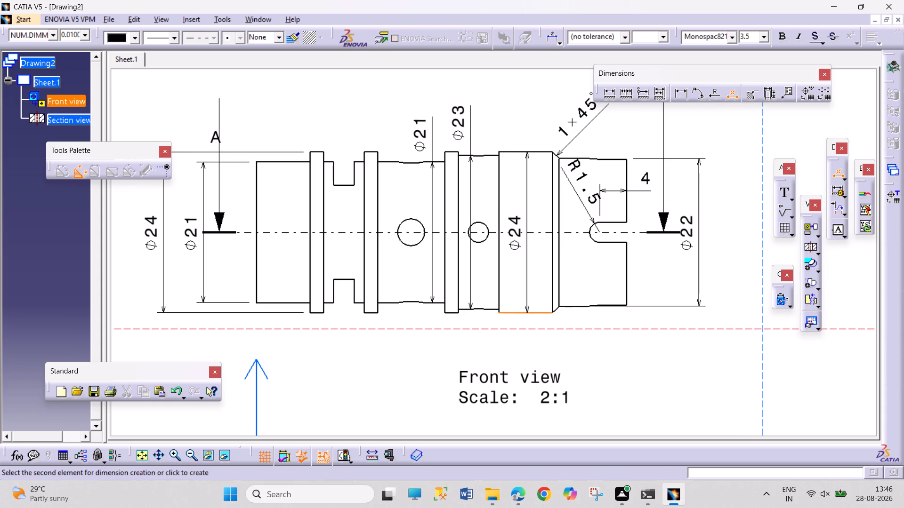
{"action": "left_click_drag", "start_coordinate": [539, 153], "coordinate": [544, 154]}
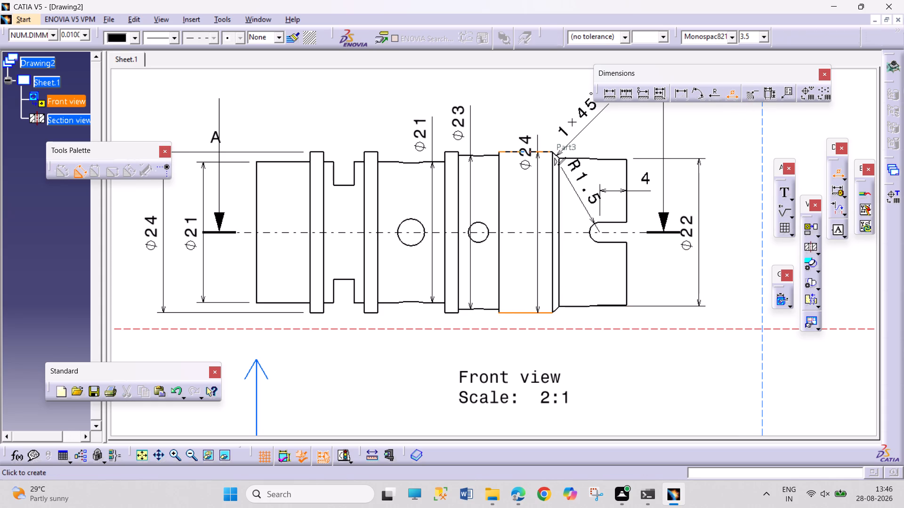
{"action": "left_click", "coordinate": [739, 209]}
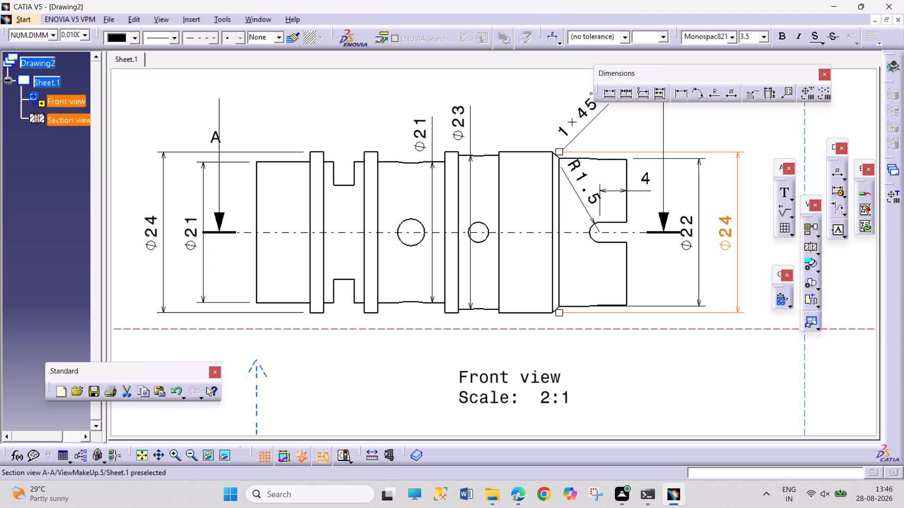
{"action": "left_click", "coordinate": [657, 383]}
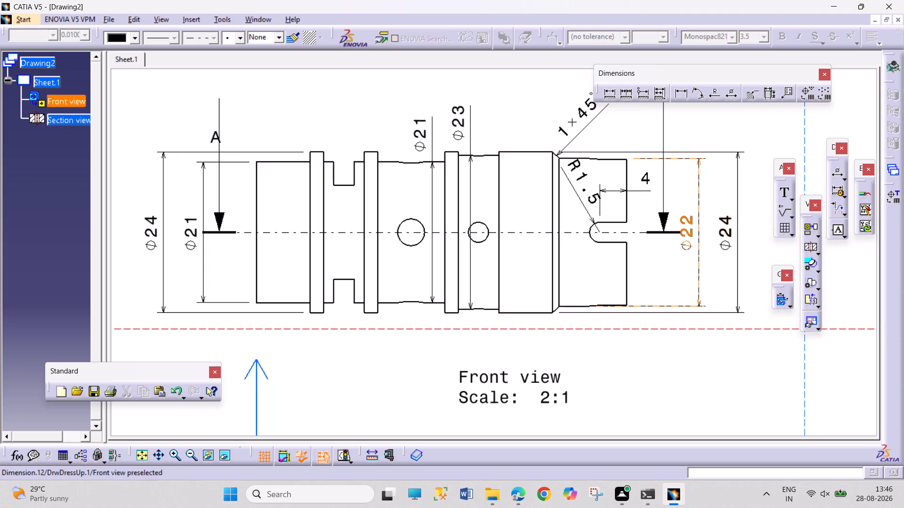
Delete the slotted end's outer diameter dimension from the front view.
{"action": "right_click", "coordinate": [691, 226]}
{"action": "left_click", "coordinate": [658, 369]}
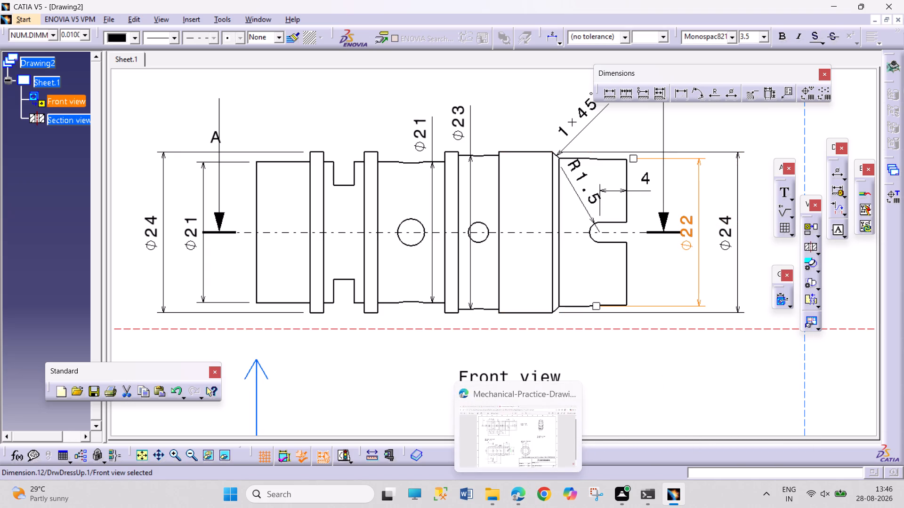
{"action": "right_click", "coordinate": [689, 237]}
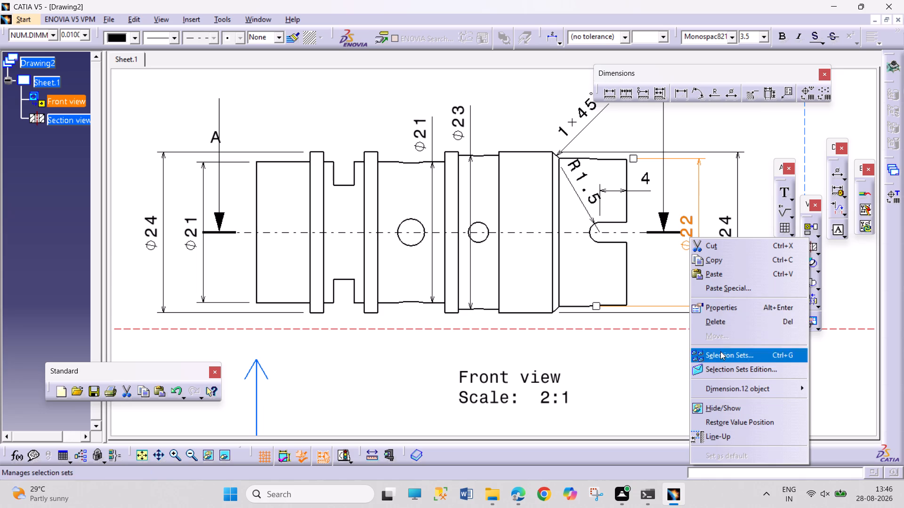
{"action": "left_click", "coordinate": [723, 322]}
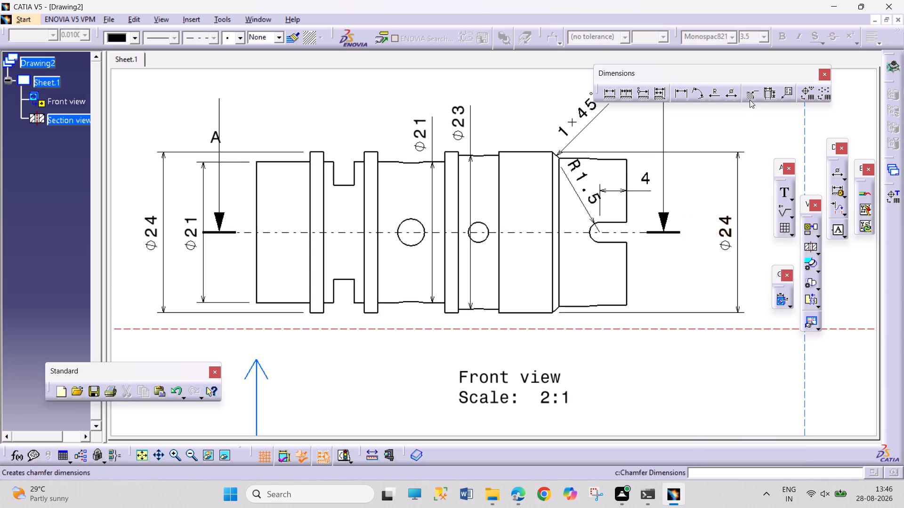
Dimension the slotted end's outer diameter between its profile edges beside the chamfer, placing it inside the wide section's diameter dimension.
{"action": "left_click", "coordinate": [727, 94]}
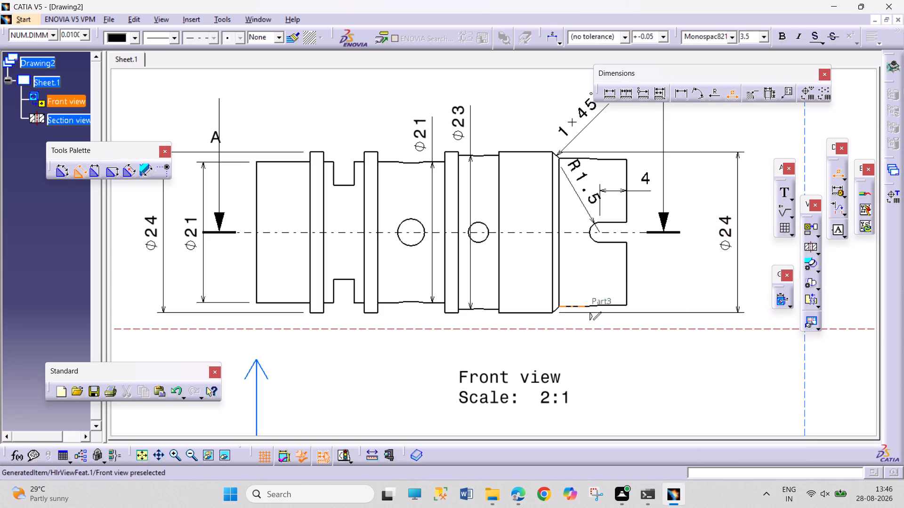
{"action": "left_click", "coordinate": [573, 306]}
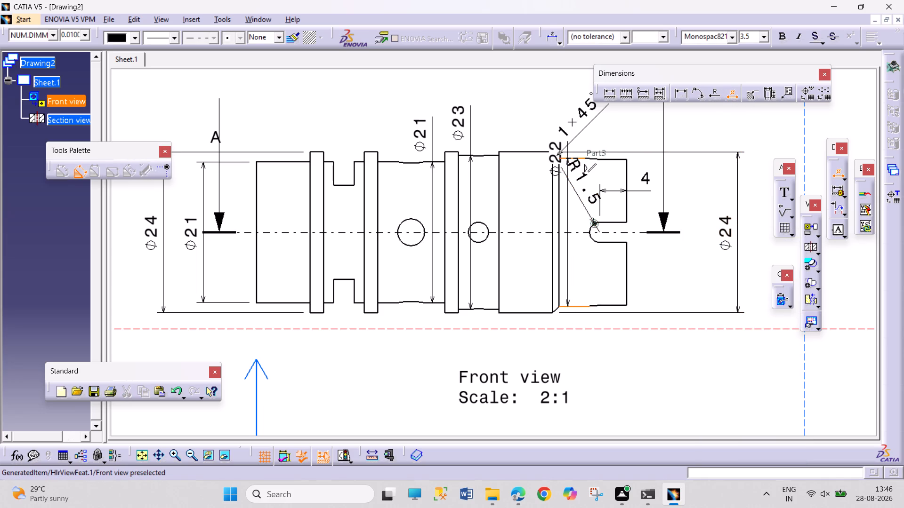
{"action": "left_click", "coordinate": [568, 157]}
{"action": "left_click", "coordinate": [707, 230]}
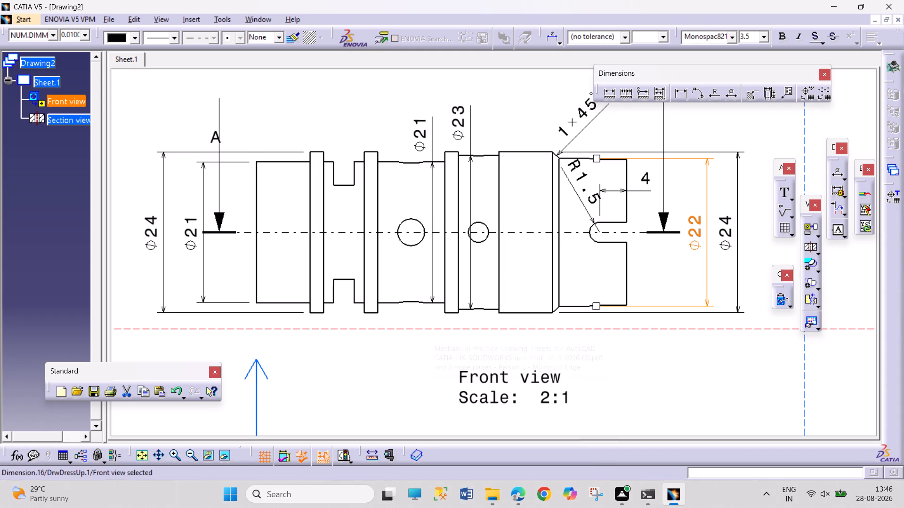
Dimension the valve's overall length from the plain end face to the slotted end face, placing it below the front view.
{"action": "middle_click_drag", "start_coordinate": [771, 354], "coordinate": [771, 285]}
{"action": "left_click", "coordinate": [614, 95]}
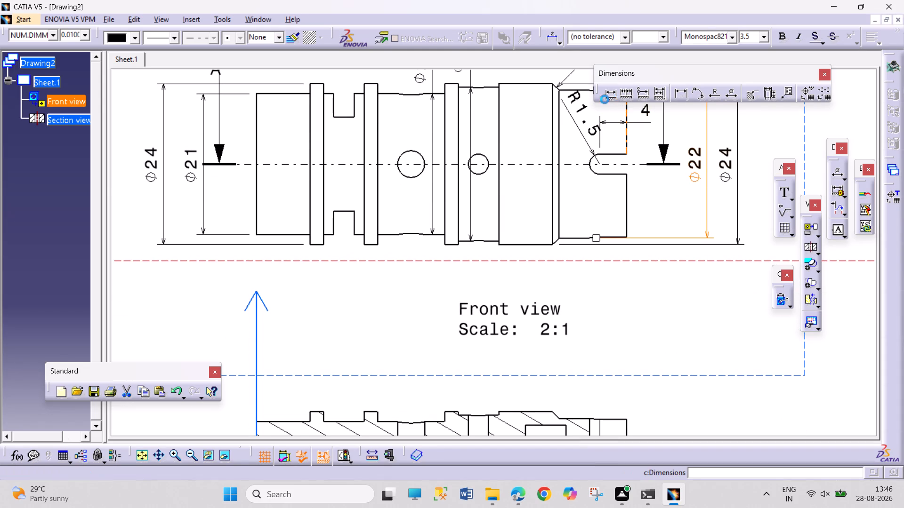
{"action": "left_click", "coordinate": [257, 209]}
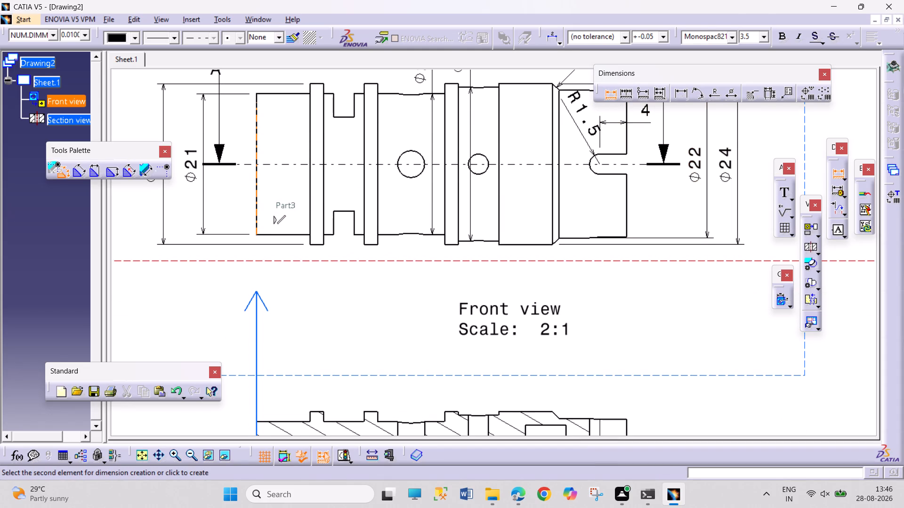
{"action": "left_click", "coordinate": [629, 211]}
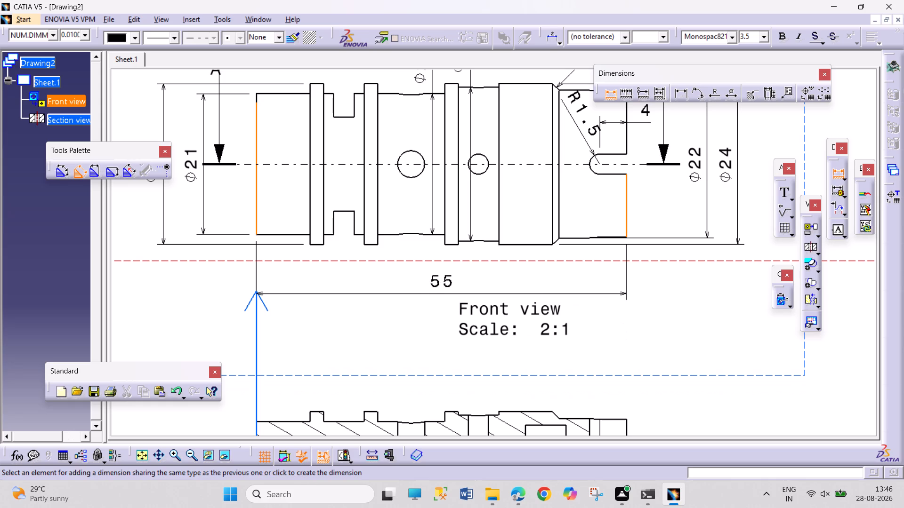
{"action": "left_click", "coordinate": [486, 291]}
Move the front view label out past the slotted end and lower the overall length dimension to leave room above it.
{"action": "left_click_drag", "start_coordinate": [502, 318], "coordinate": [541, 289]}
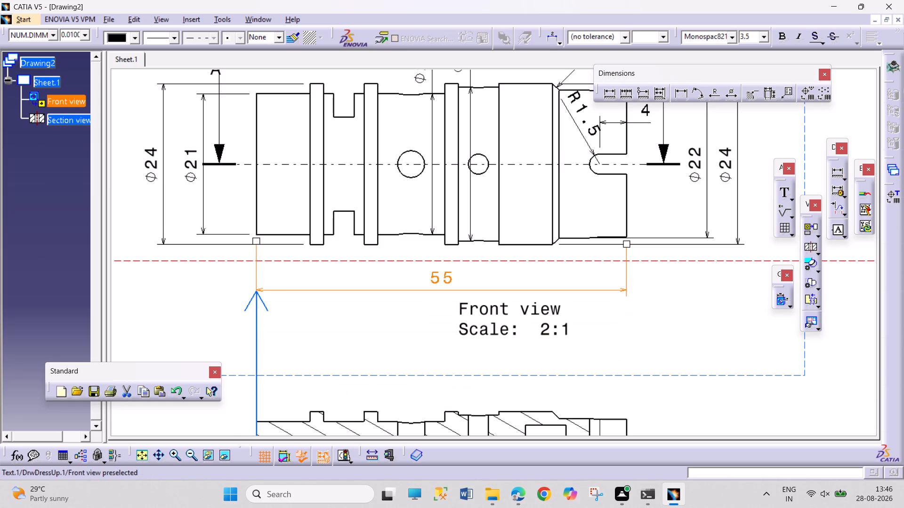
{"action": "left_click_drag", "start_coordinate": [516, 313], "coordinate": [741, 382]}
{"action": "left_click_drag", "start_coordinate": [437, 278], "coordinate": [437, 363]}
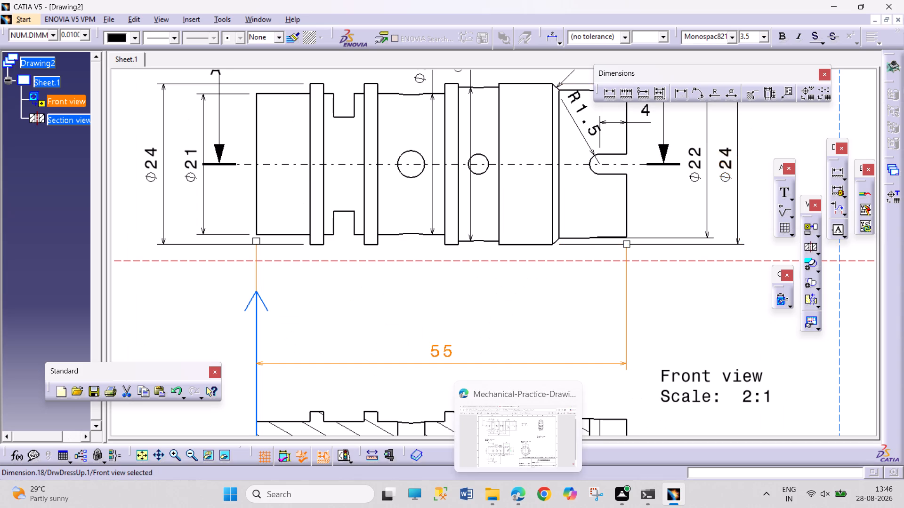
Dimension from the plain end face to the first collar's far face, continuing to the second collar's far face, in a row above the overall length.
{"action": "left_click", "coordinate": [683, 96]}
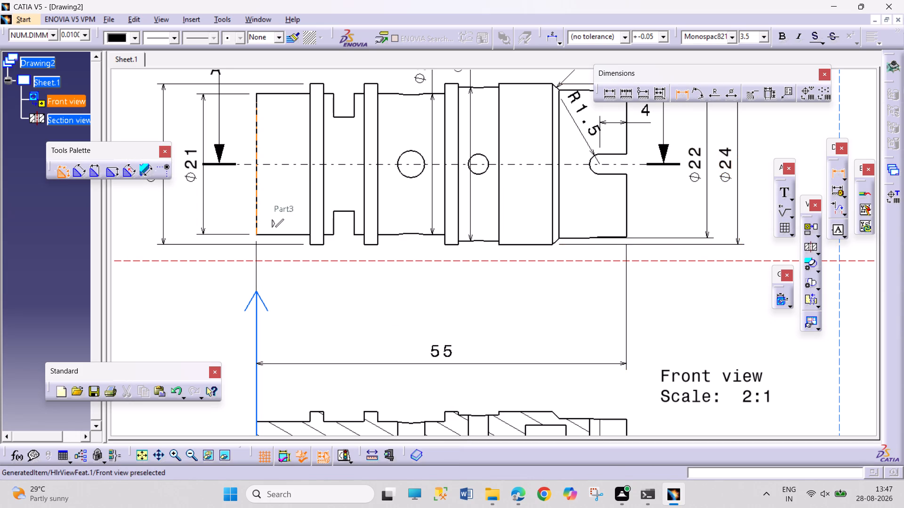
{"action": "left_click", "coordinate": [256, 214]}
{"action": "left_click", "coordinate": [322, 217]}
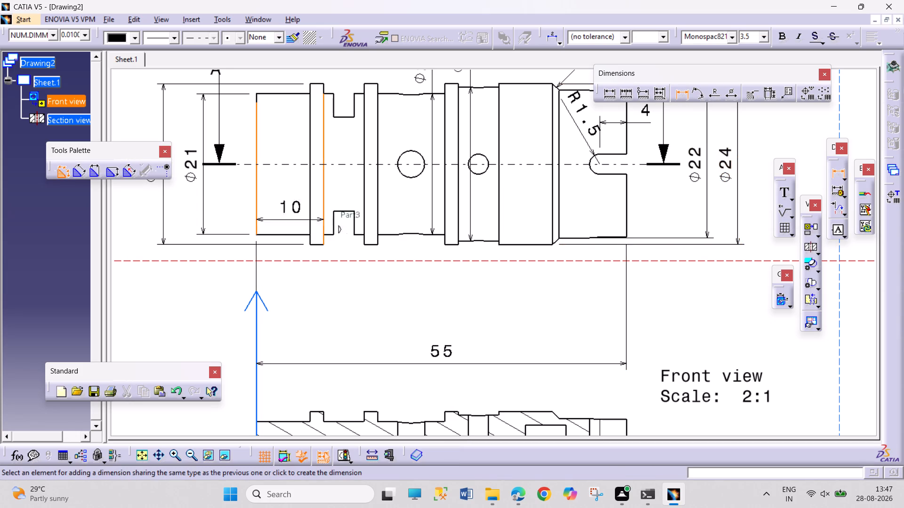
{"action": "left_click", "coordinate": [317, 317]}
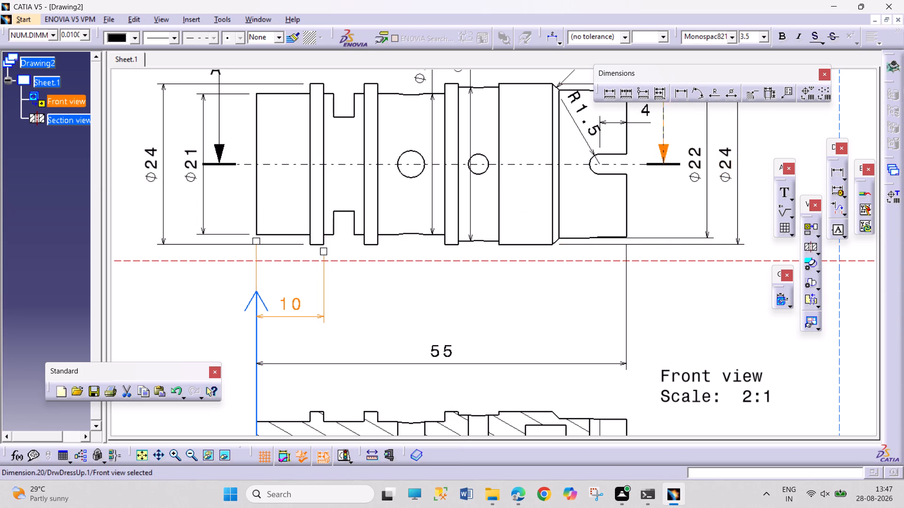
{"action": "left_click", "coordinate": [685, 97]}
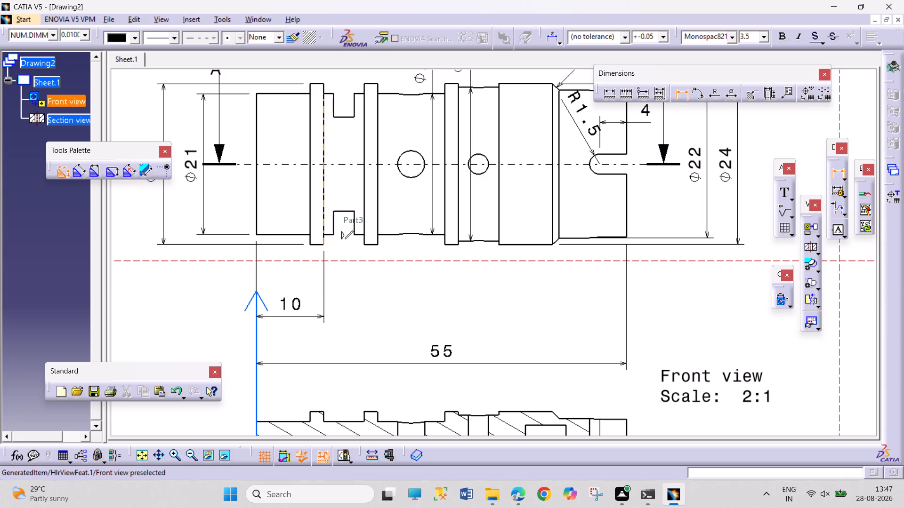
{"action": "left_click", "coordinate": [323, 224]}
{"action": "left_click", "coordinate": [377, 223]}
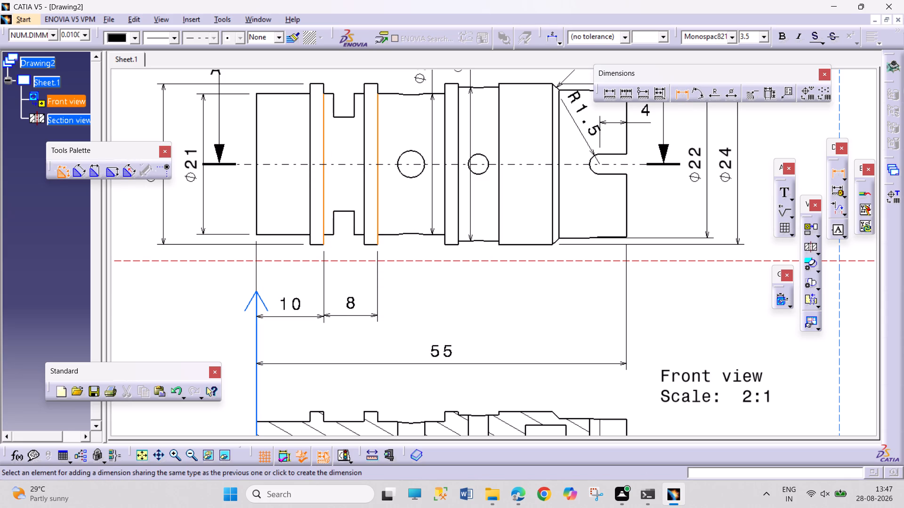
{"action": "left_click", "coordinate": [347, 316]}
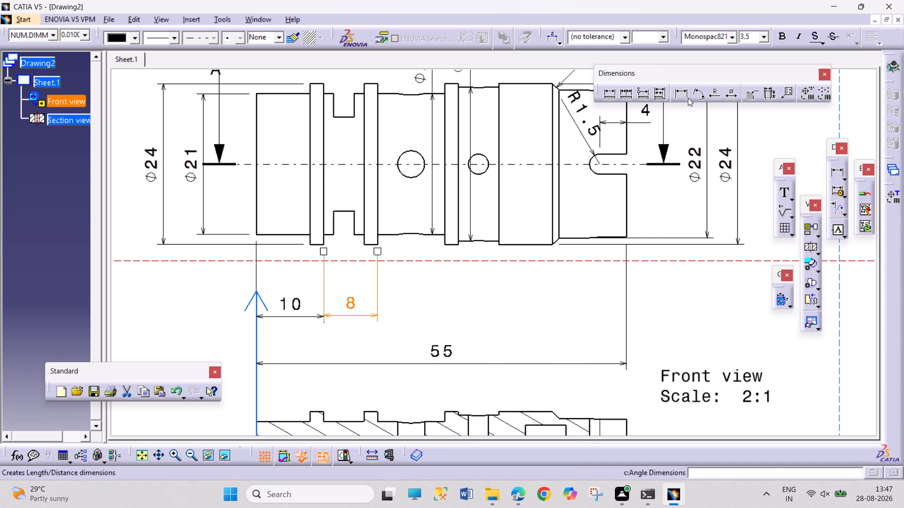
Continue the lower dimension row from the second collar's far face to the third collar's far face and on to the chamfer's inner edge.
{"action": "left_click", "coordinate": [688, 98]}
{"action": "left_click", "coordinate": [378, 225]}
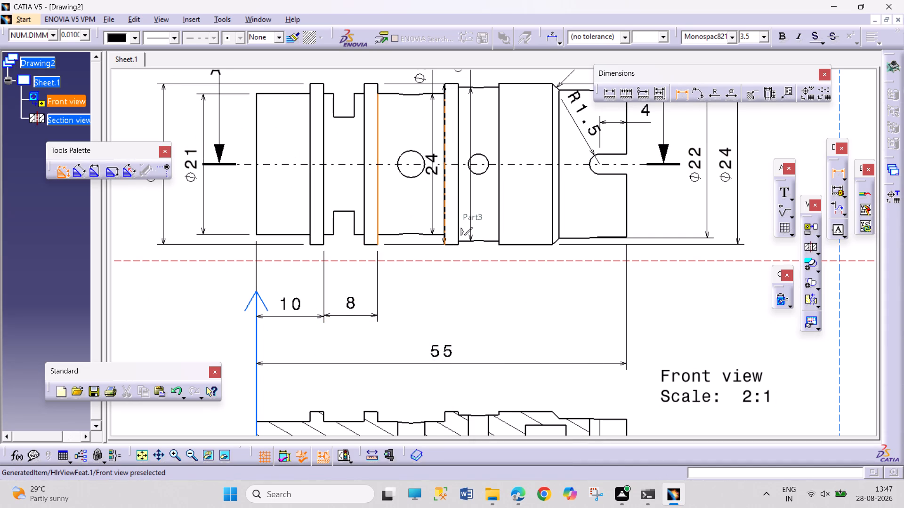
{"action": "left_click", "coordinate": [460, 224]}
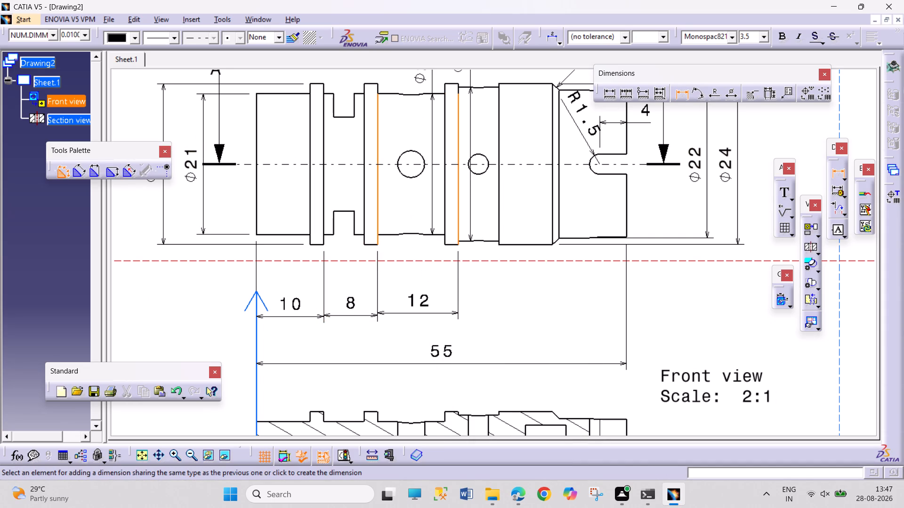
{"action": "left_click", "coordinate": [412, 315]}
{"action": "left_click", "coordinate": [684, 96]}
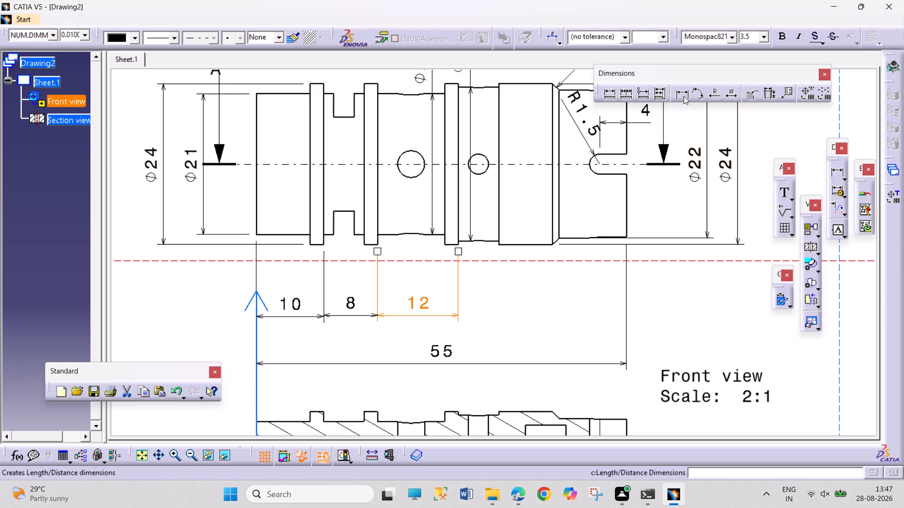
{"action": "left_click", "coordinate": [459, 215]}
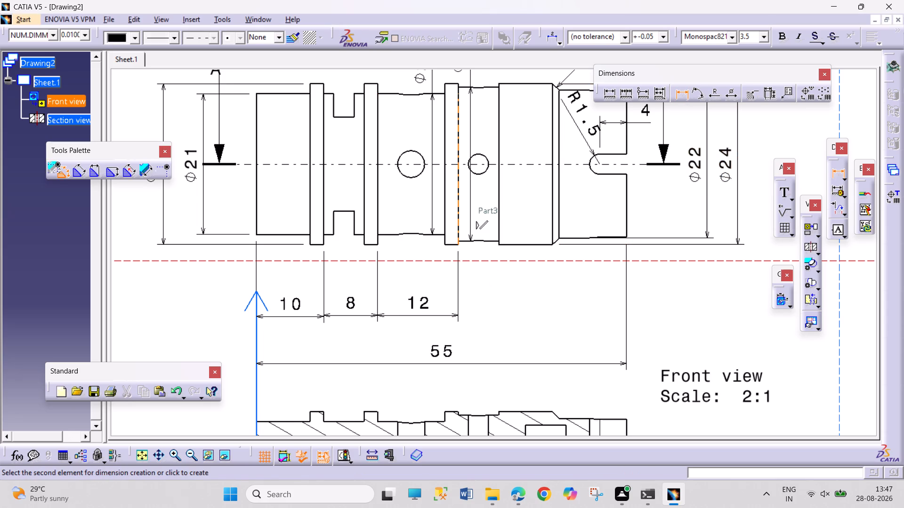
{"action": "left_click", "coordinate": [559, 214]}
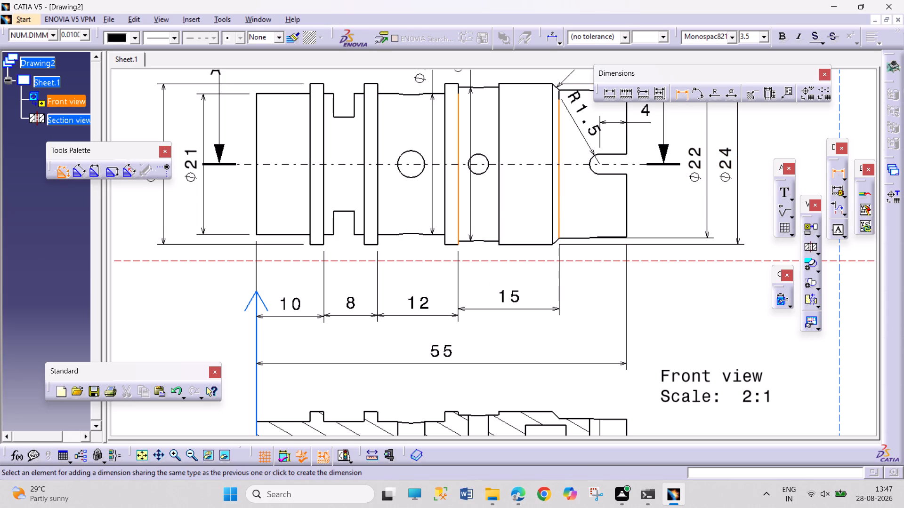
{"action": "left_click", "coordinate": [477, 314]}
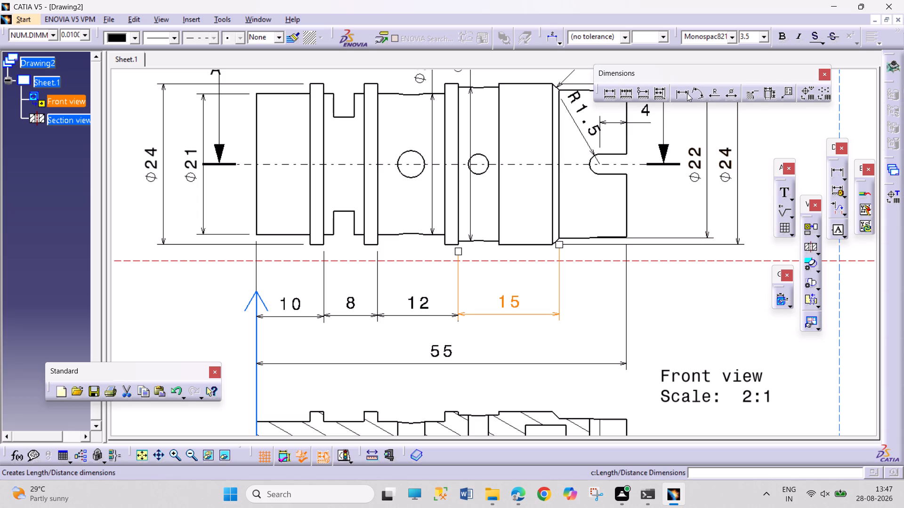
Dimension the plain end section's length and the gap between the first two collars in a second row closer to the front view.
{"action": "left_click", "coordinate": [685, 93]}
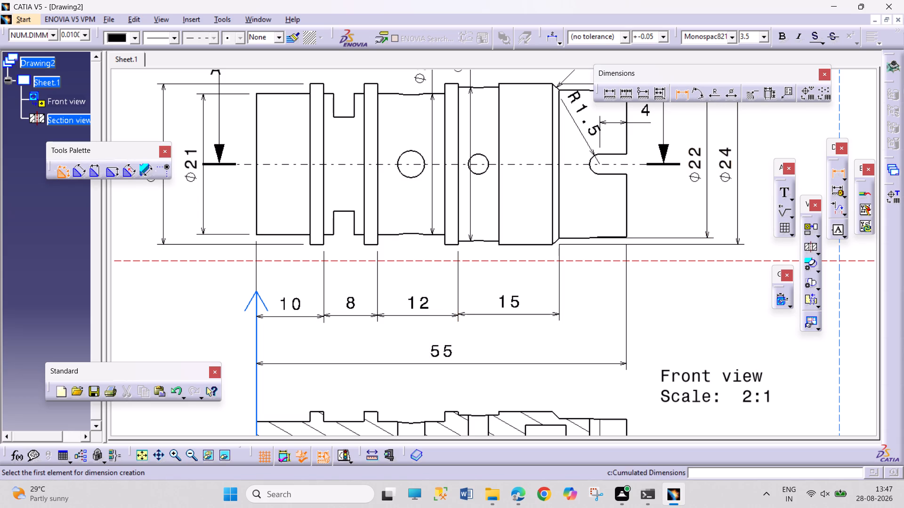
{"action": "left_click", "coordinate": [292, 233]}
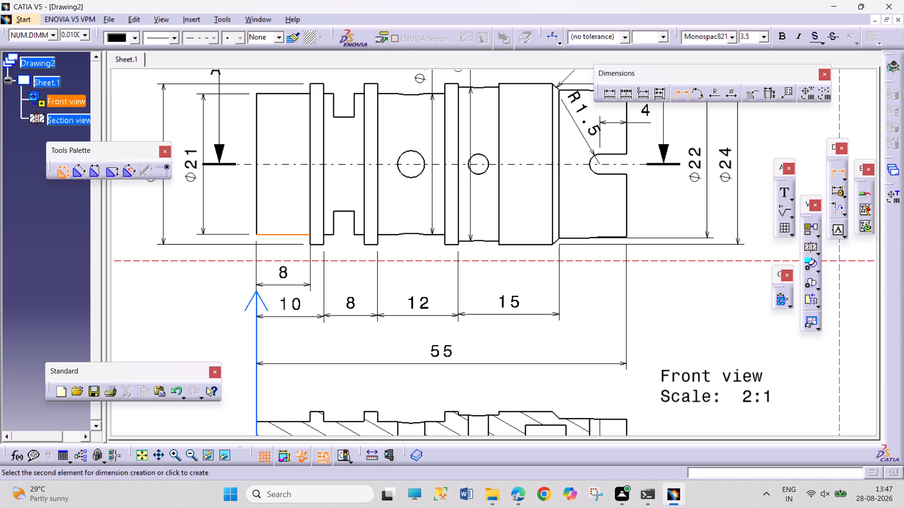
{"action": "left_click", "coordinate": [292, 281]}
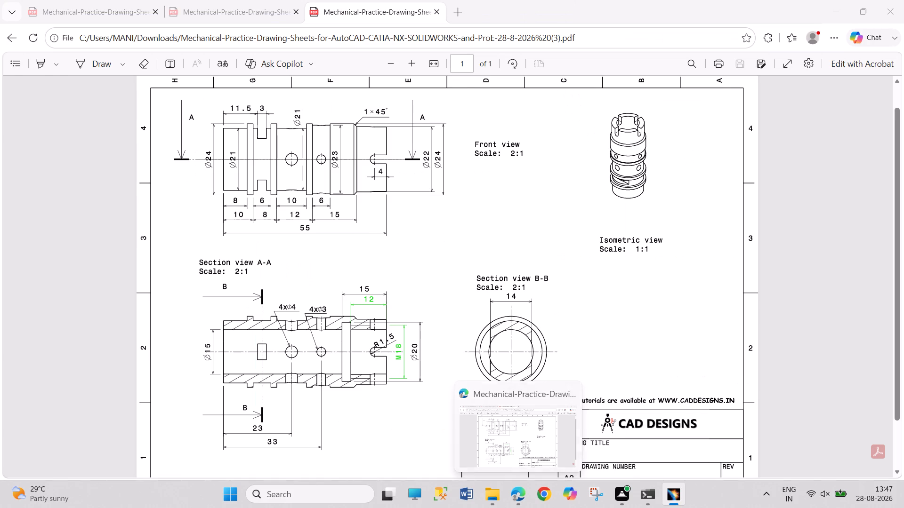
{"action": "left_click", "coordinate": [684, 95]}
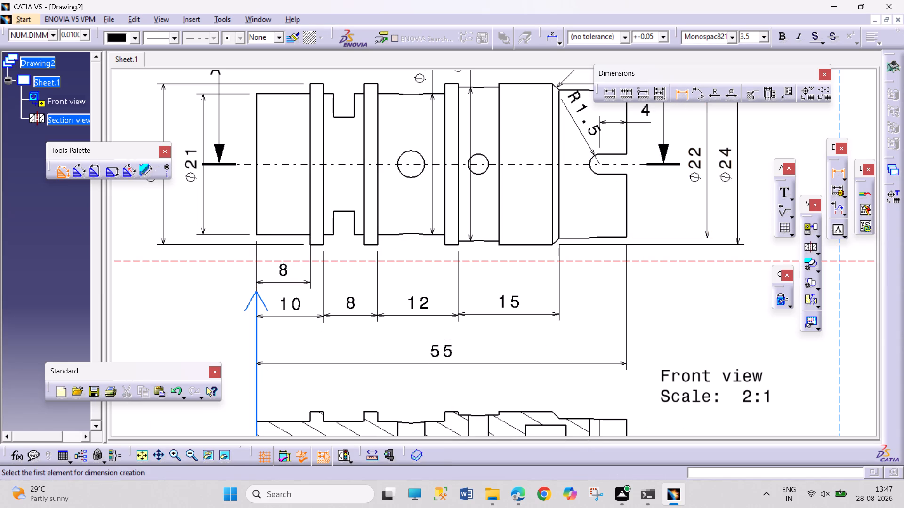
{"action": "left_click", "coordinate": [324, 215]}
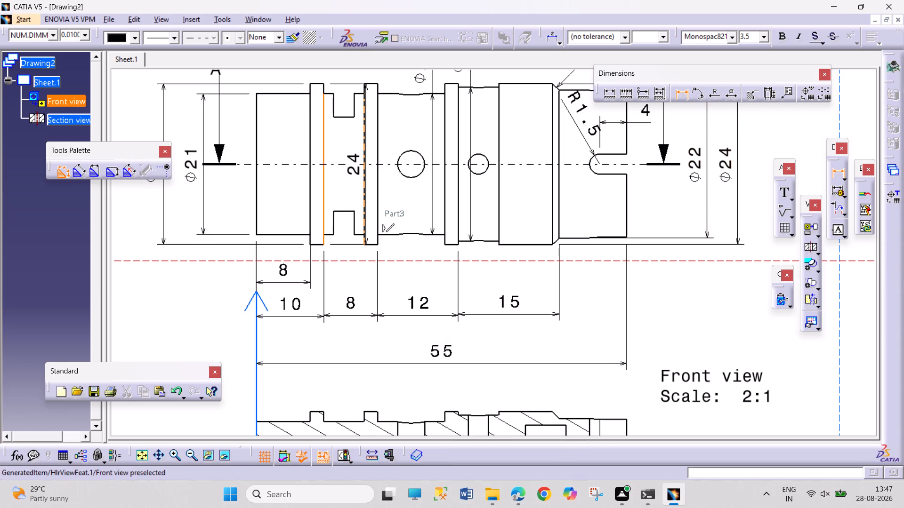
{"action": "left_click", "coordinate": [364, 216]}
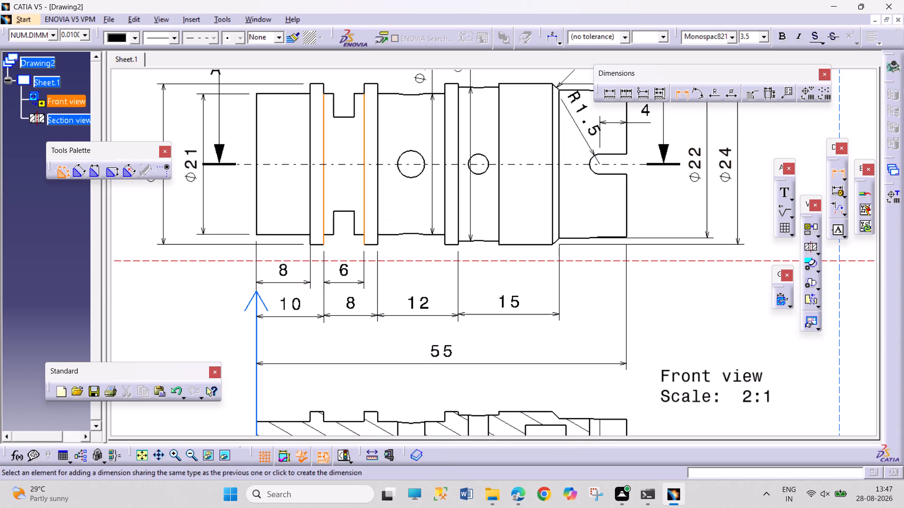
{"action": "left_click", "coordinate": [343, 283]}
Extend the closer row with the gap between the second and third collars and the distance from the third collar to the wide section.
{"action": "left_click", "coordinate": [680, 97]}
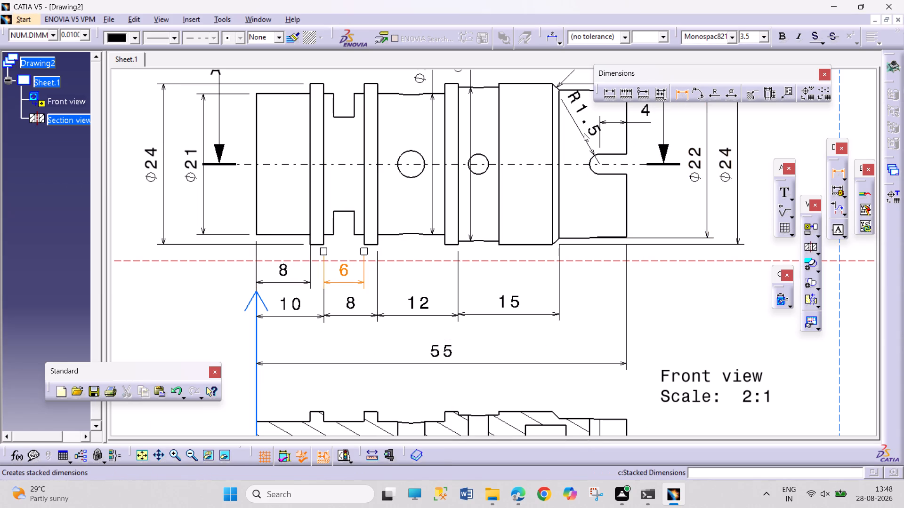
{"action": "left_click", "coordinate": [379, 202]}
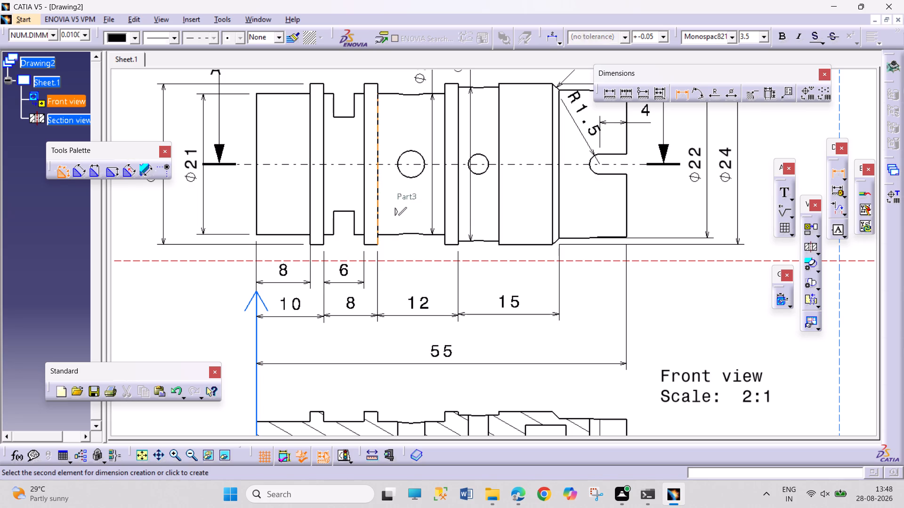
{"action": "left_click", "coordinate": [445, 207]}
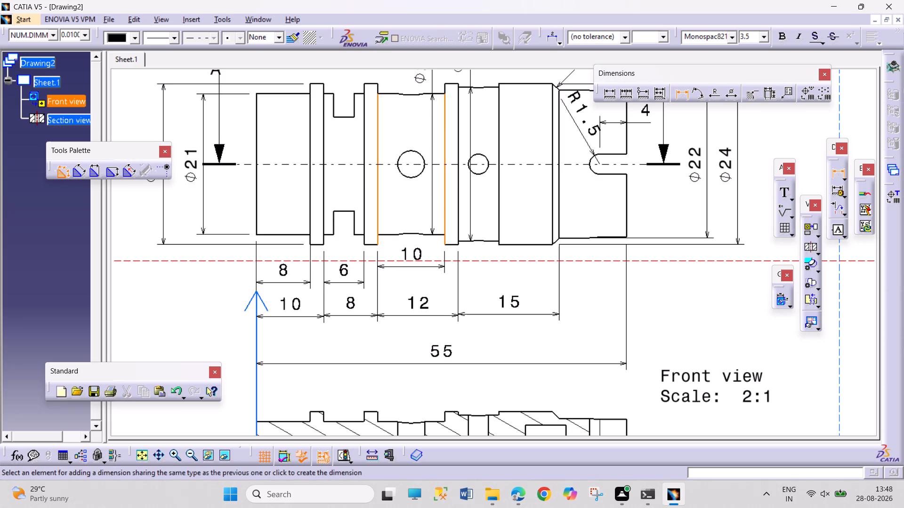
{"action": "left_click", "coordinate": [406, 285]}
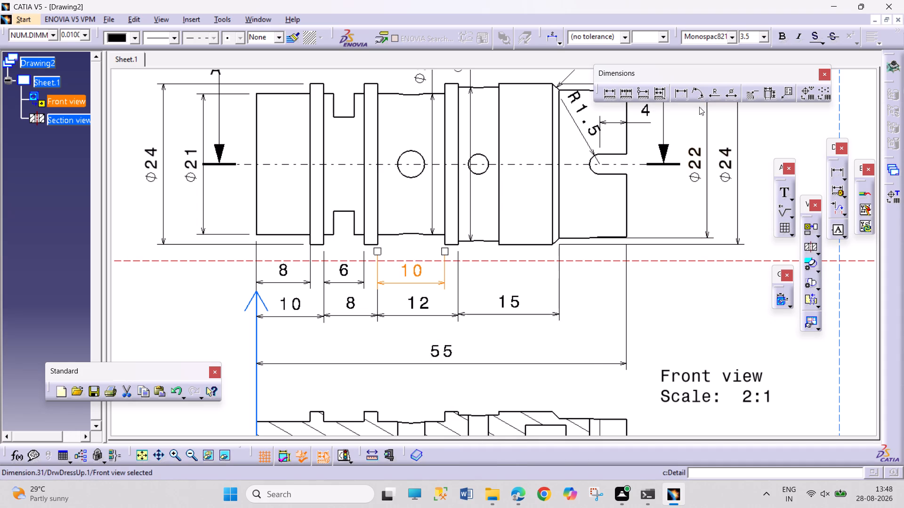
{"action": "left_click", "coordinate": [684, 99]}
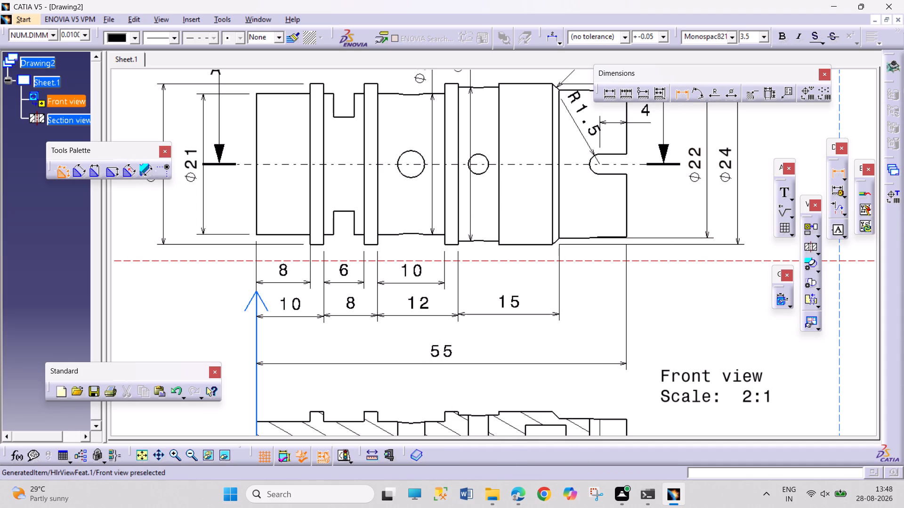
{"action": "left_click", "coordinate": [459, 206]}
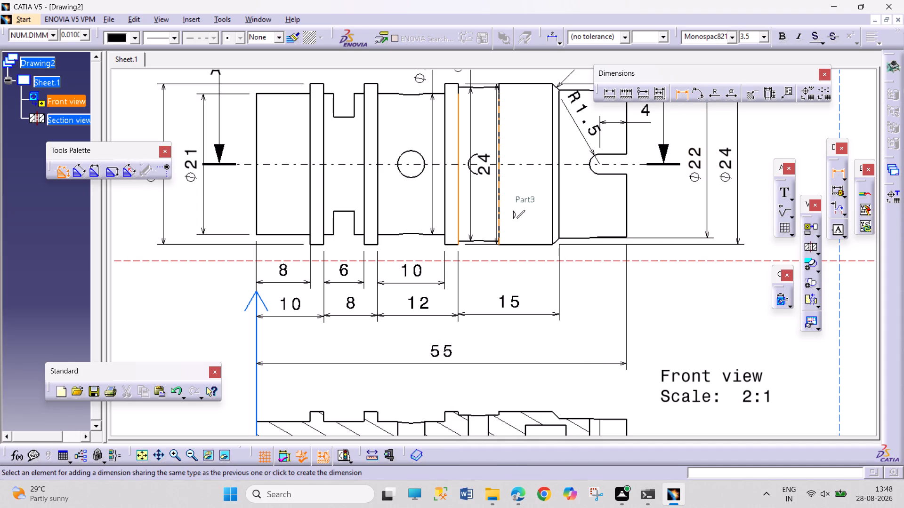
{"action": "left_click", "coordinate": [499, 206]}
{"action": "left_click", "coordinate": [492, 285]}
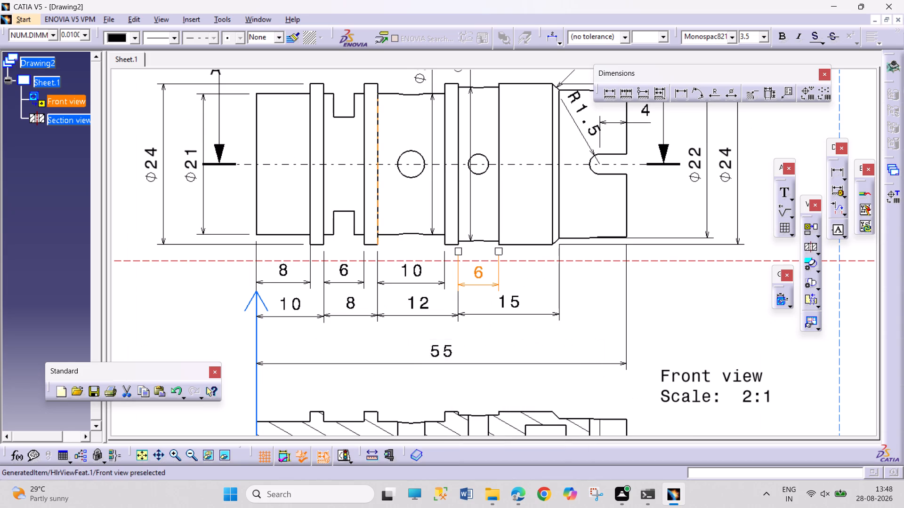
Dimension the rectangular cut's distance from the plain end face and its width, aligned in one row above the front view.
{"action": "middle_click_drag", "start_coordinate": [377, 230], "coordinate": [425, 391]}
{"action": "left_click", "coordinate": [675, 90]}
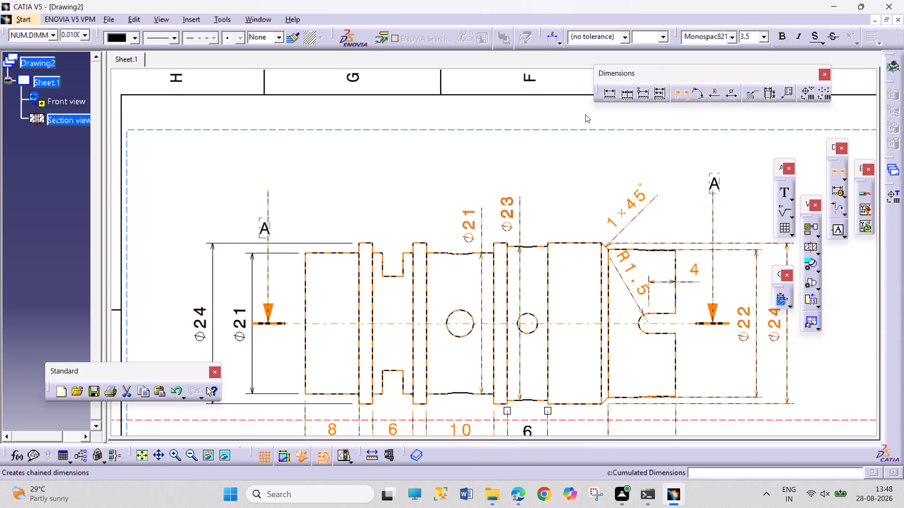
{"action": "left_click", "coordinate": [307, 278]}
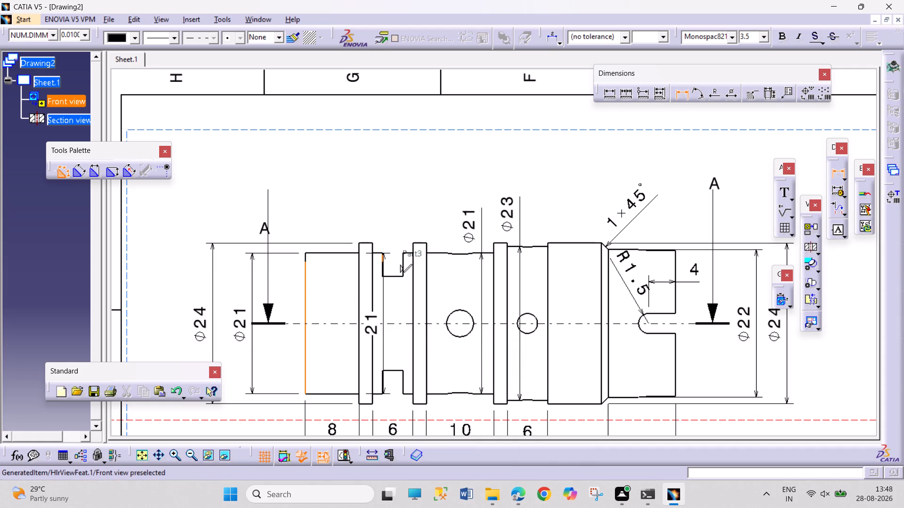
{"action": "left_click", "coordinate": [382, 258]}
{"action": "left_click", "coordinate": [351, 183]}
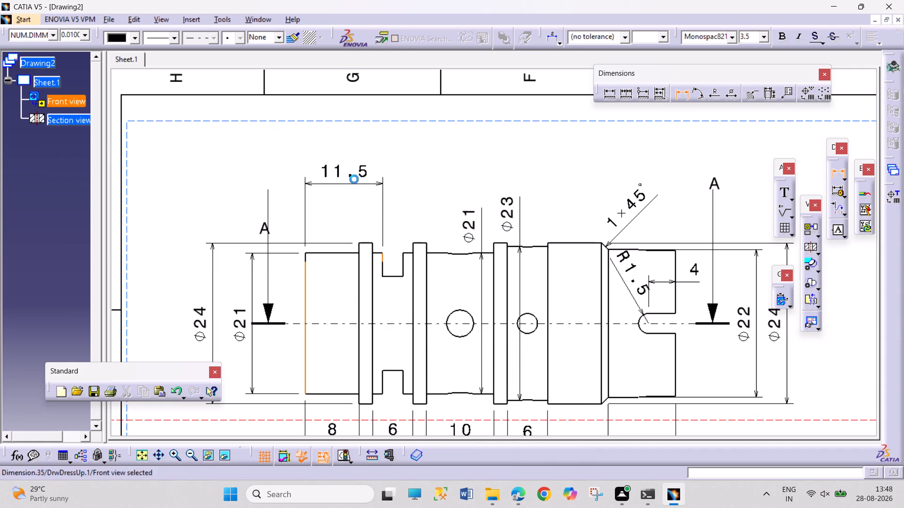
{"action": "left_click", "coordinate": [679, 94]}
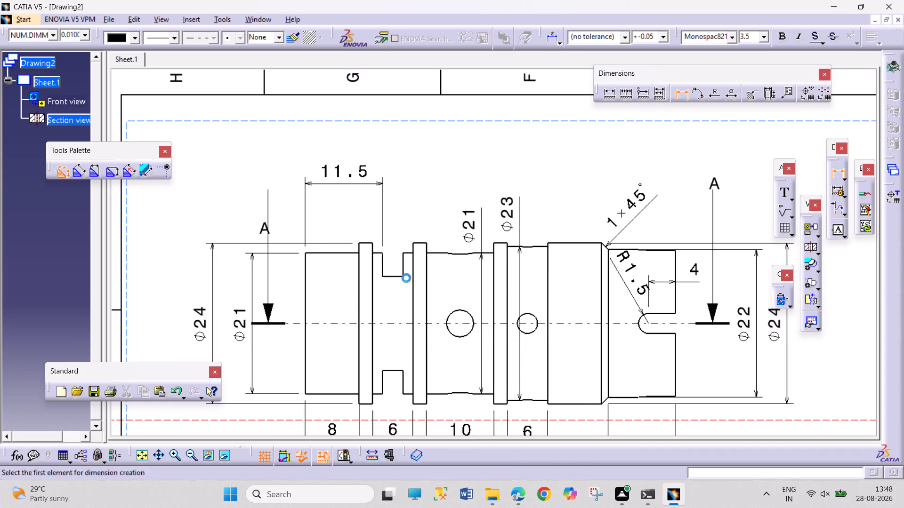
{"action": "left_click", "coordinate": [397, 277]}
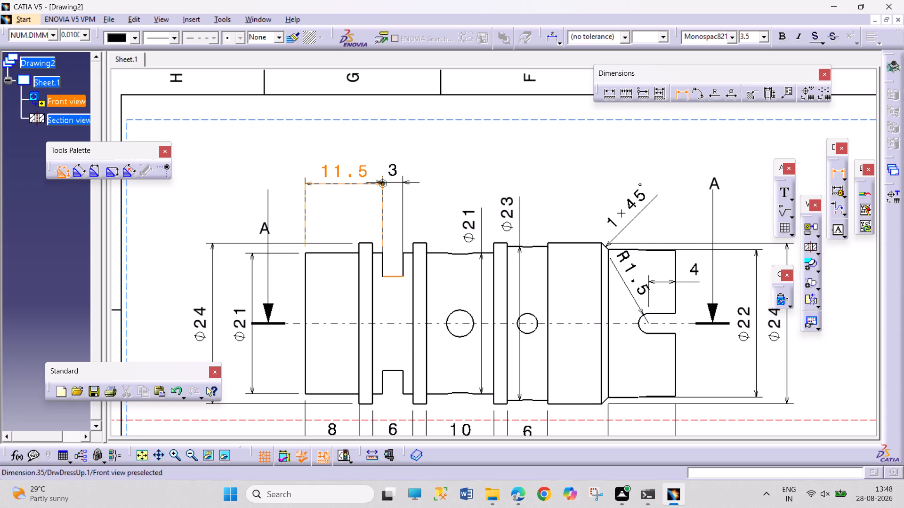
{"action": "left_click", "coordinate": [395, 183]}
Dimension the depth of the upper rectangular cut from its side wall, placing it just past the second collar.
{"action": "left_click", "coordinate": [686, 91]}
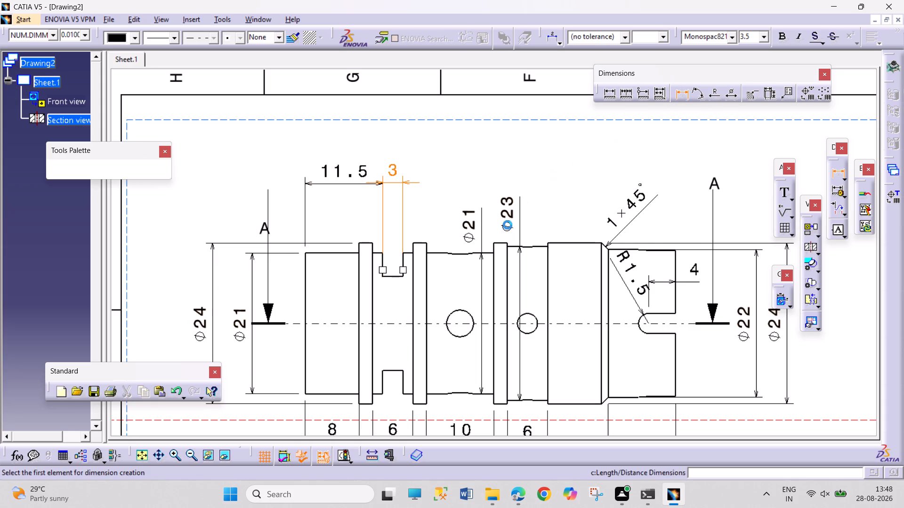
{"action": "left_click", "coordinate": [404, 264]}
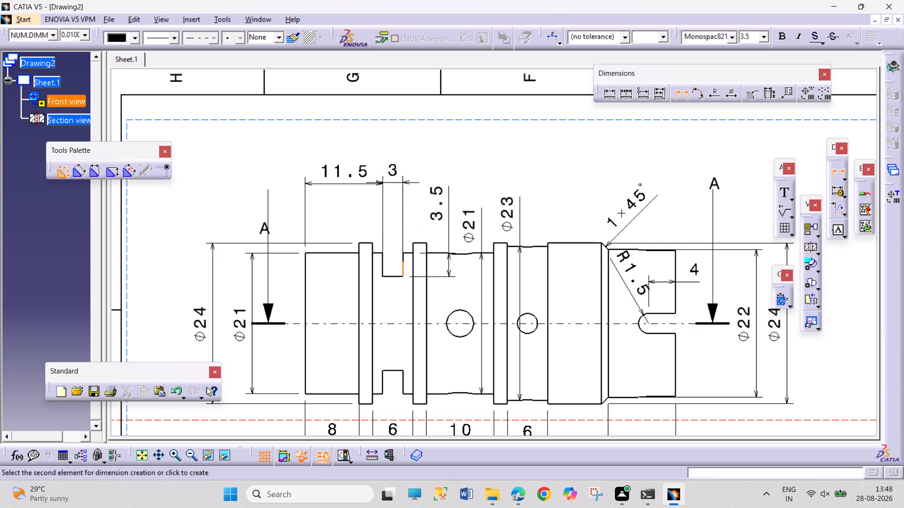
{"action": "left_click", "coordinate": [451, 200]}
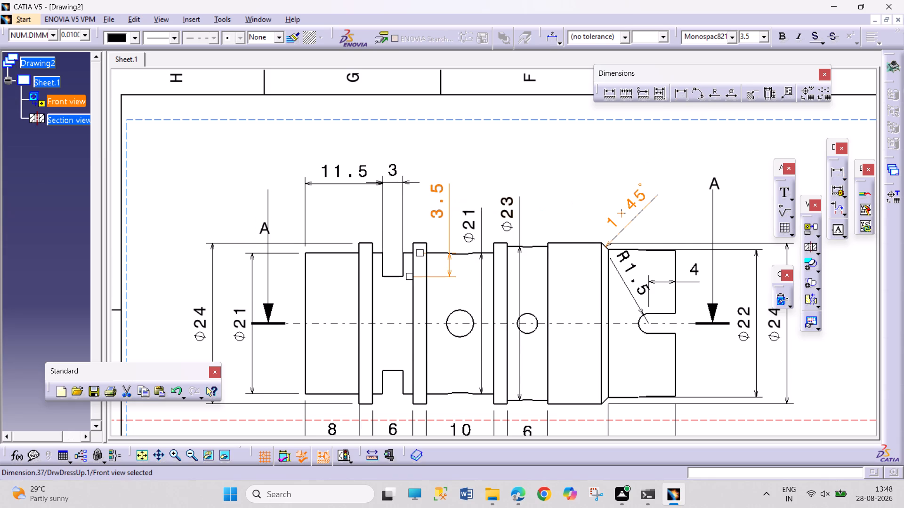
Dimension the distance between the floors of the upper and lower rectangular cuts, placing it between the two cuts in the front view.
{"action": "left_click", "coordinate": [683, 94]}
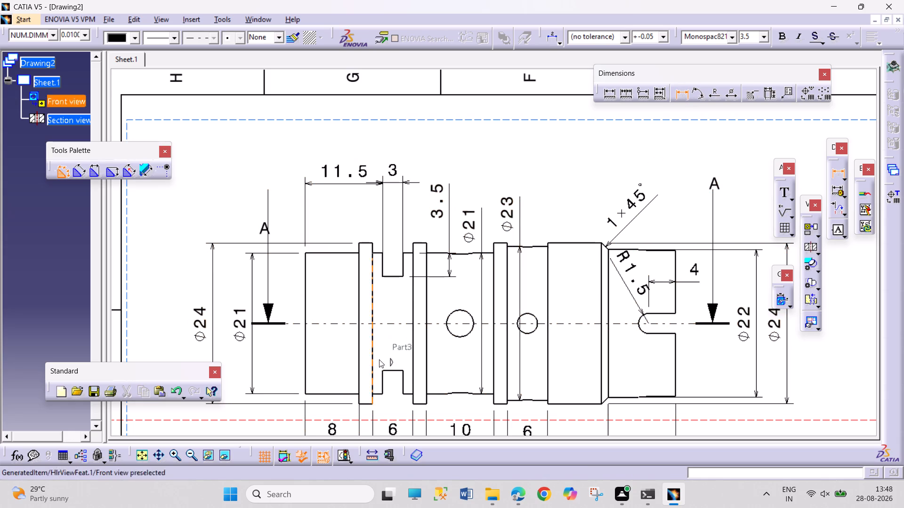
{"action": "left_click_drag", "start_coordinate": [393, 368], "coordinate": [394, 362]}
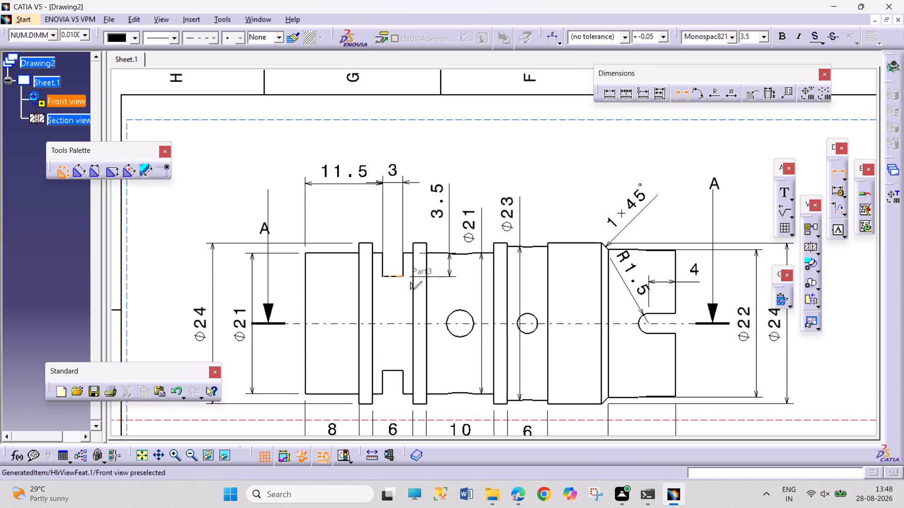
{"action": "left_click", "coordinate": [393, 276]}
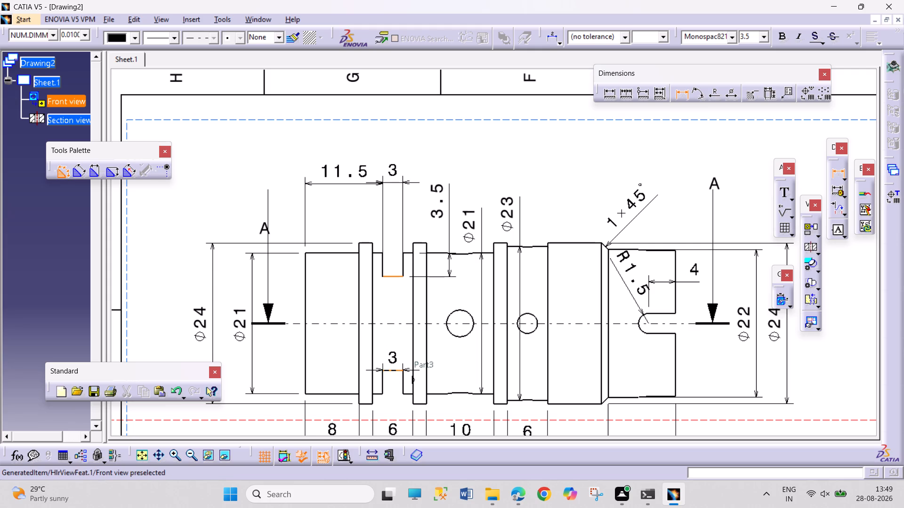
{"action": "left_click", "coordinate": [393, 370]}
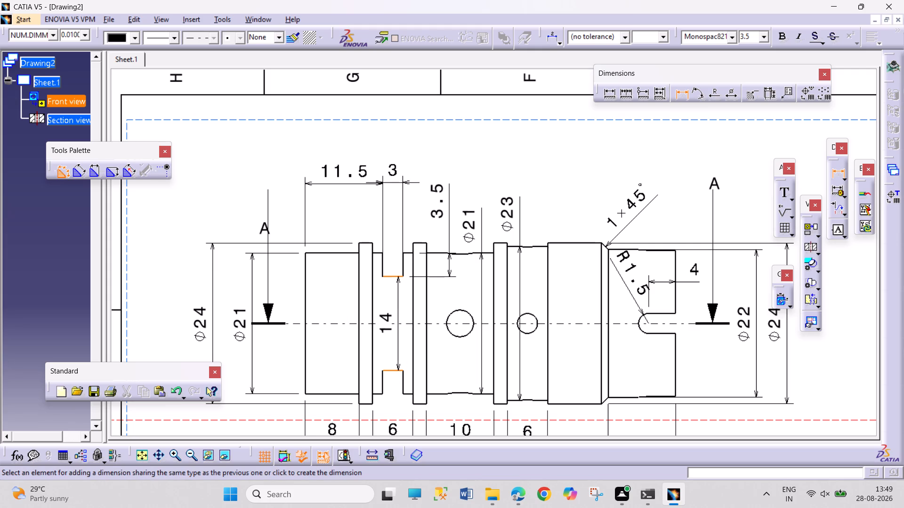
{"action": "left_click", "coordinate": [409, 341]}
Move section view A-A further down the sheet, away from the front view's overall length dimension.
{"action": "middle_click_drag", "start_coordinate": [481, 381], "coordinate": [460, 270]}
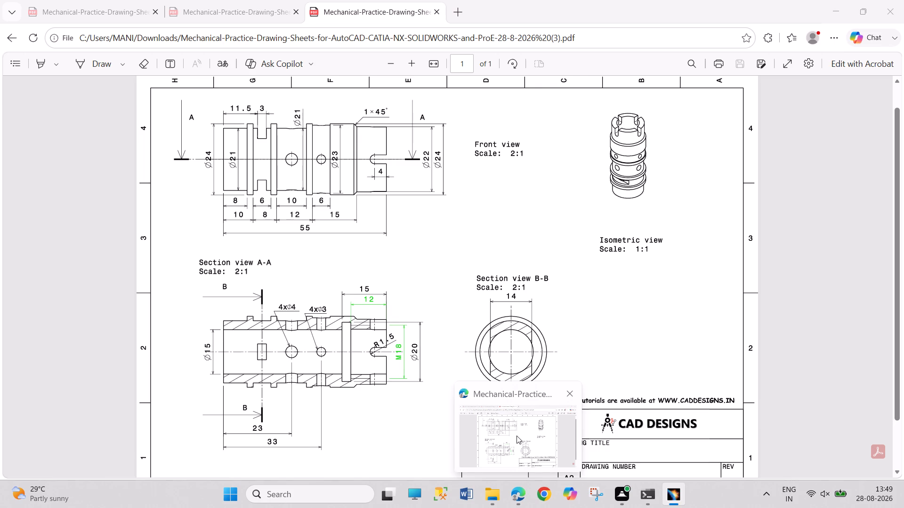
{"action": "middle_click_drag", "start_coordinate": [570, 379], "coordinate": [565, 356]}
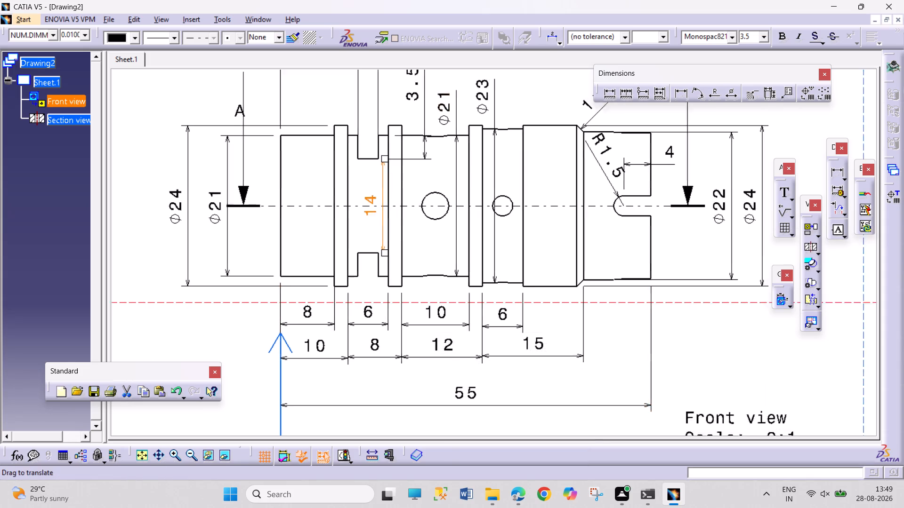
{"action": "middle_click_drag", "start_coordinate": [565, 356], "coordinate": [545, 154]}
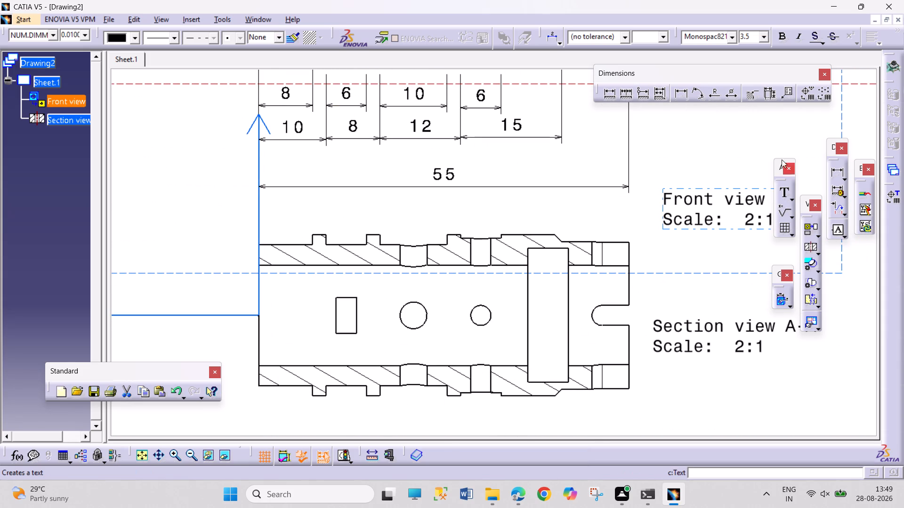
{"action": "left_click", "coordinate": [811, 249]}
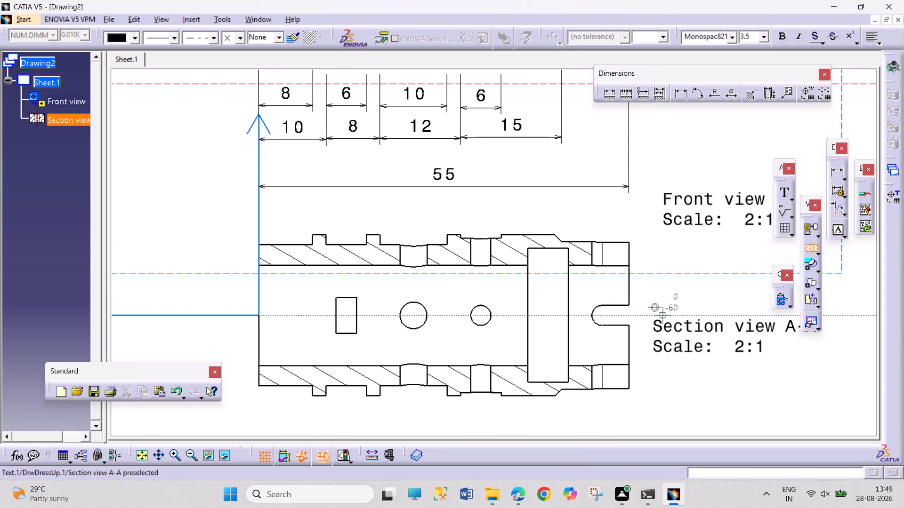
{"action": "left_click", "coordinate": [808, 248]}
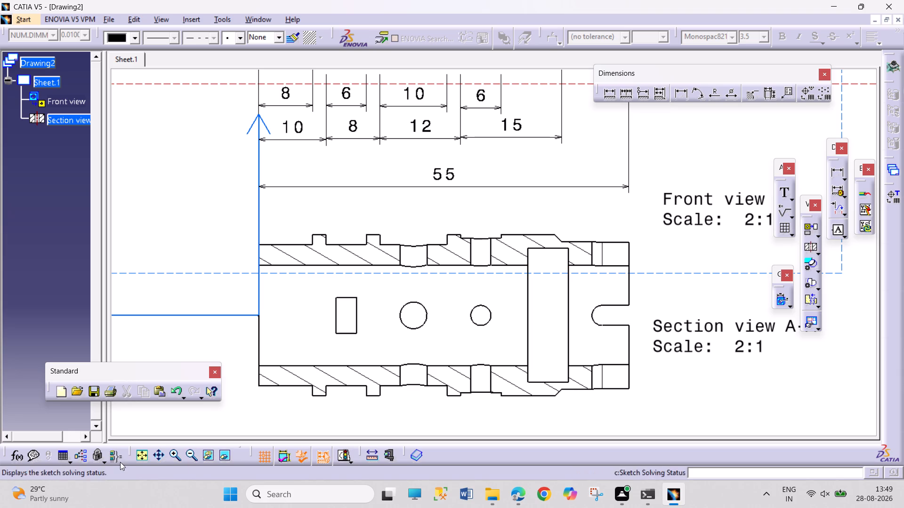
{"action": "left_click", "coordinate": [140, 457]}
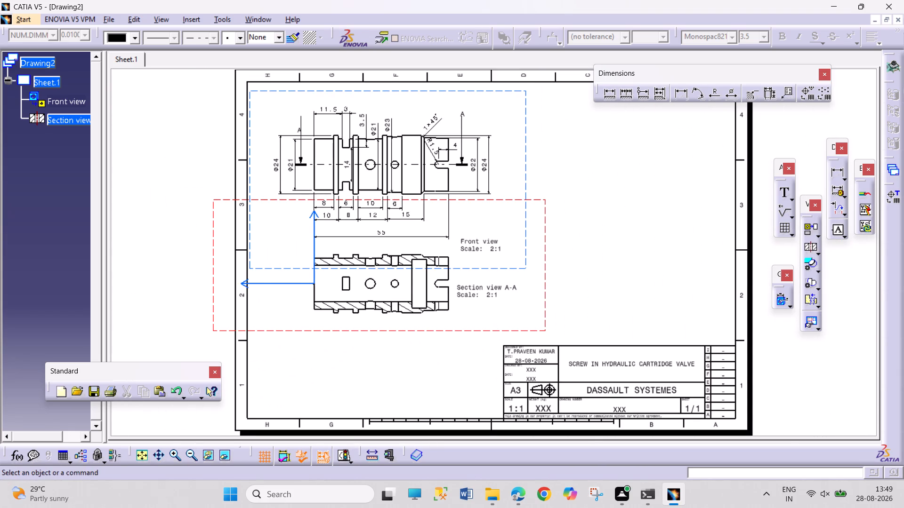
{"action": "left_click_drag", "start_coordinate": [447, 333], "coordinate": [444, 351]}
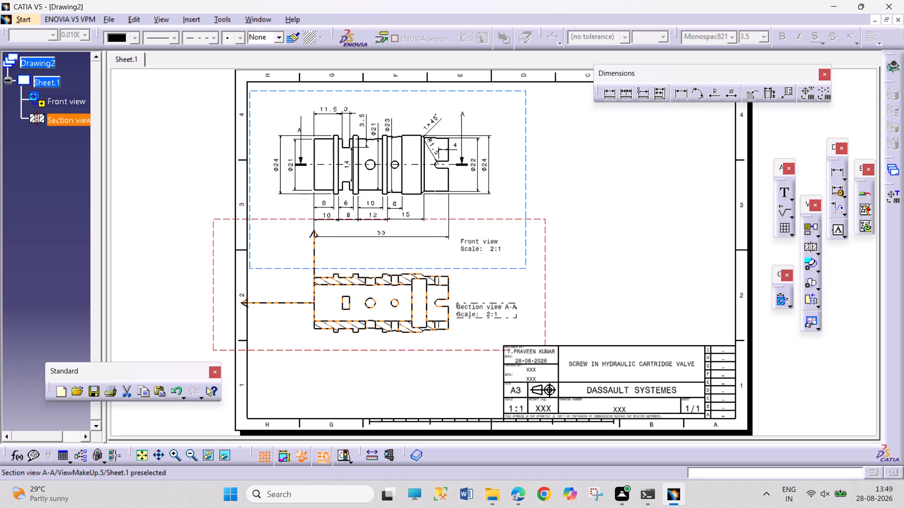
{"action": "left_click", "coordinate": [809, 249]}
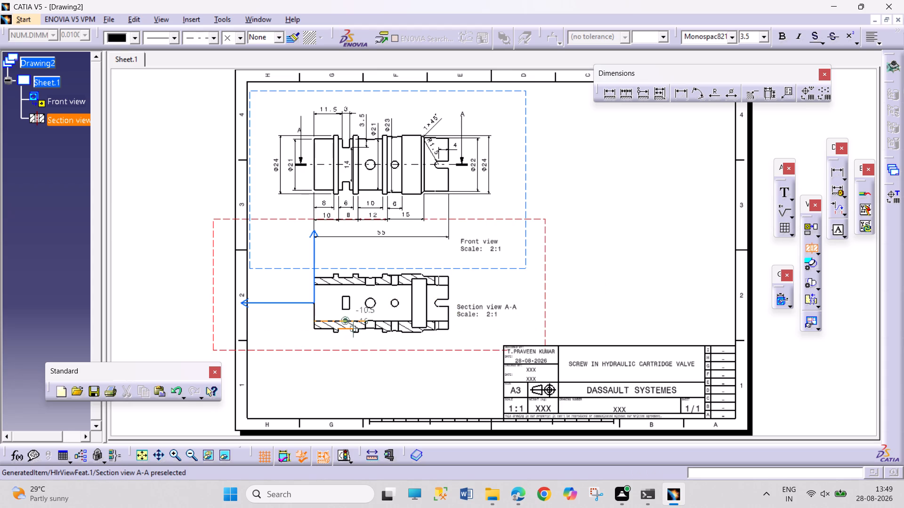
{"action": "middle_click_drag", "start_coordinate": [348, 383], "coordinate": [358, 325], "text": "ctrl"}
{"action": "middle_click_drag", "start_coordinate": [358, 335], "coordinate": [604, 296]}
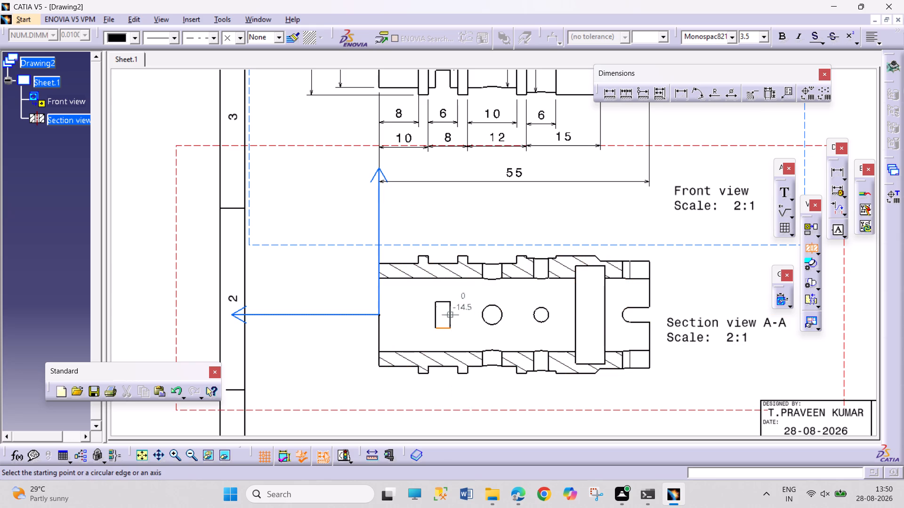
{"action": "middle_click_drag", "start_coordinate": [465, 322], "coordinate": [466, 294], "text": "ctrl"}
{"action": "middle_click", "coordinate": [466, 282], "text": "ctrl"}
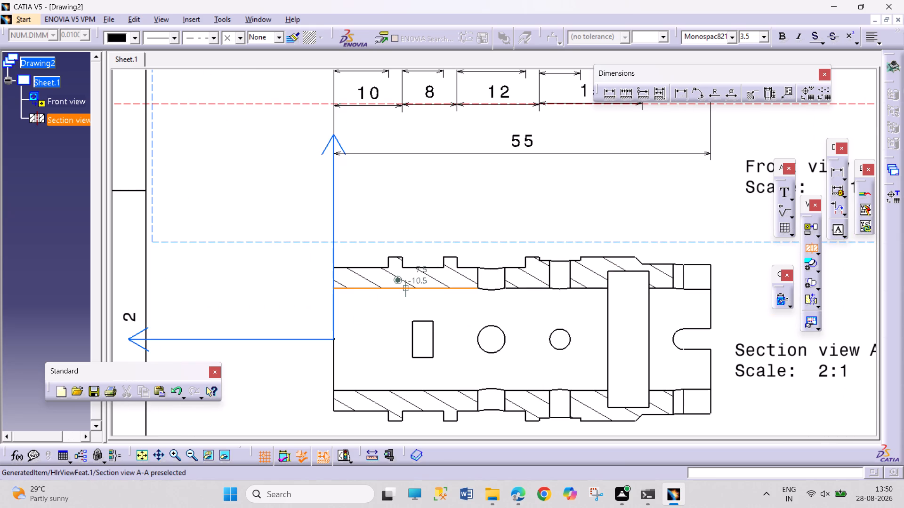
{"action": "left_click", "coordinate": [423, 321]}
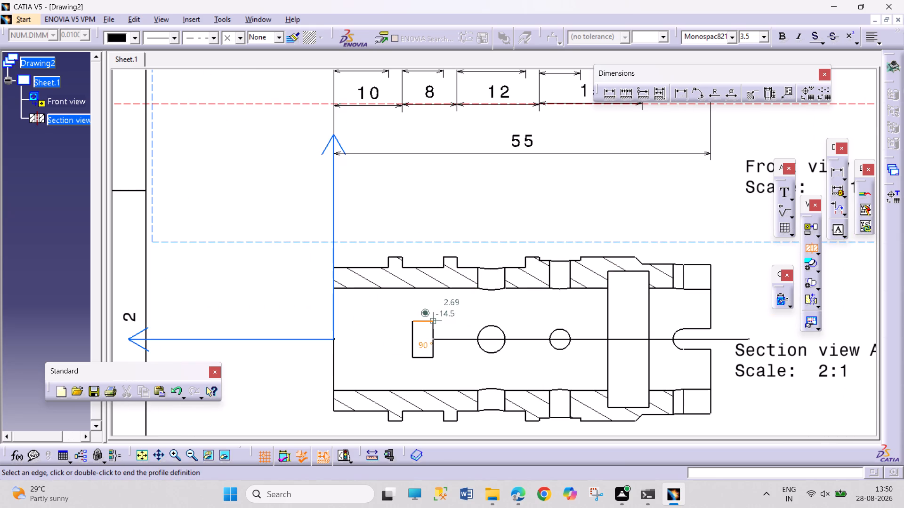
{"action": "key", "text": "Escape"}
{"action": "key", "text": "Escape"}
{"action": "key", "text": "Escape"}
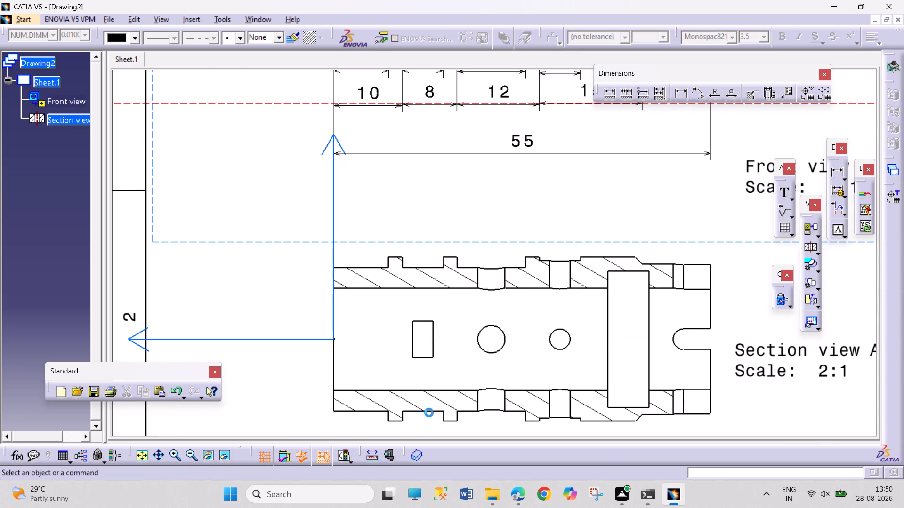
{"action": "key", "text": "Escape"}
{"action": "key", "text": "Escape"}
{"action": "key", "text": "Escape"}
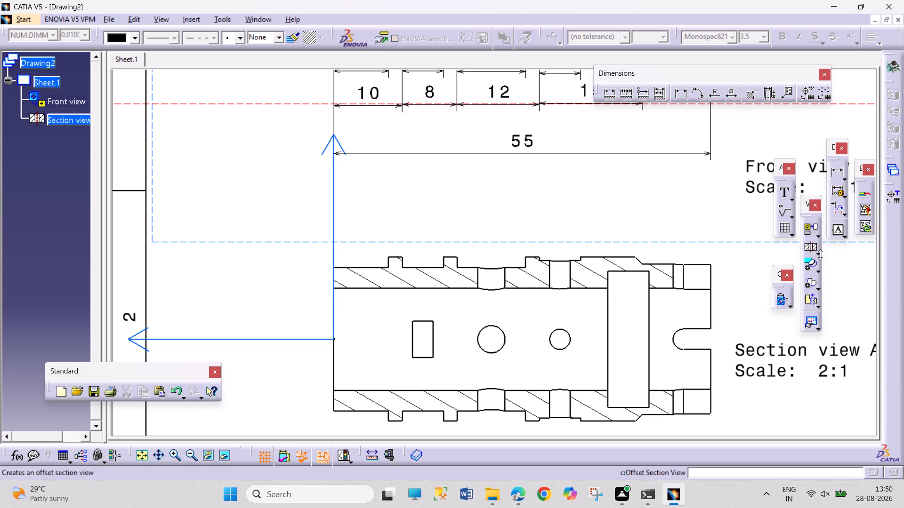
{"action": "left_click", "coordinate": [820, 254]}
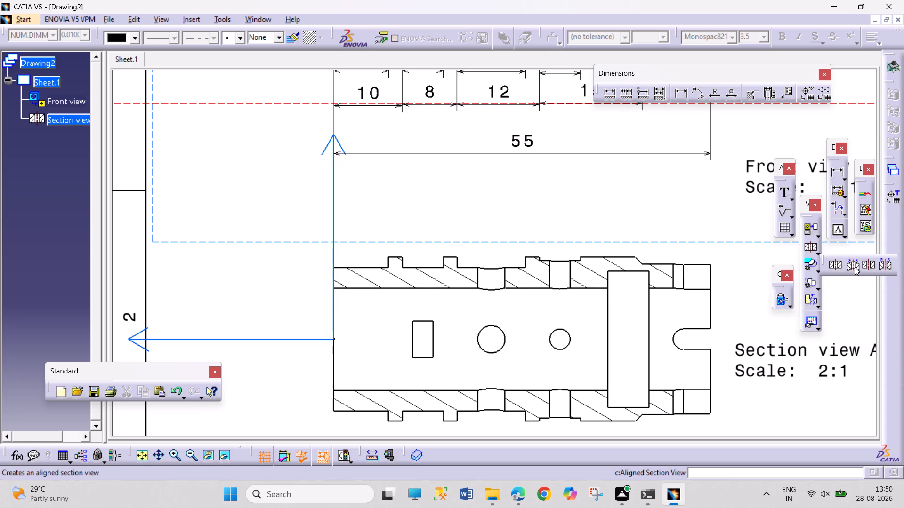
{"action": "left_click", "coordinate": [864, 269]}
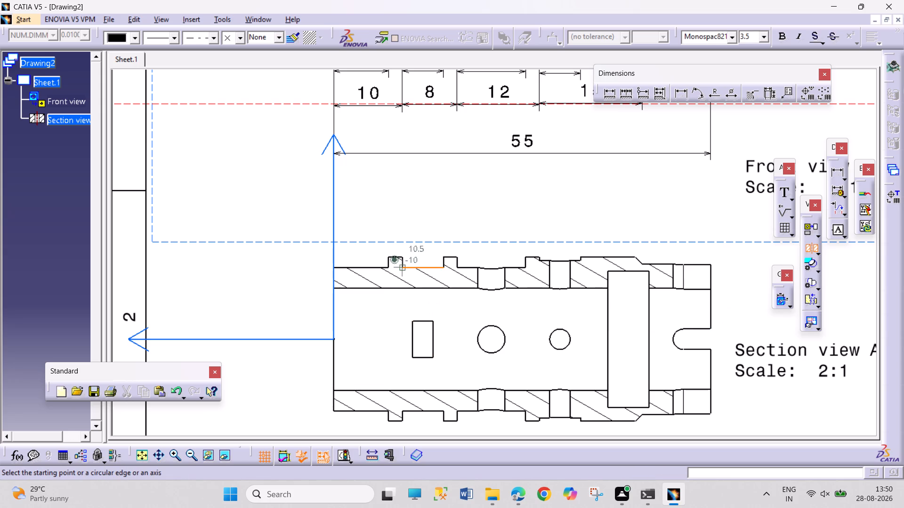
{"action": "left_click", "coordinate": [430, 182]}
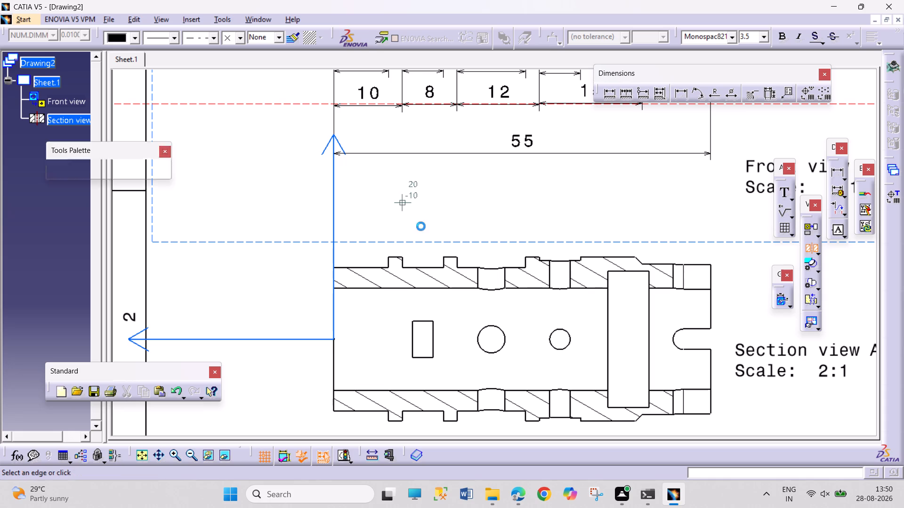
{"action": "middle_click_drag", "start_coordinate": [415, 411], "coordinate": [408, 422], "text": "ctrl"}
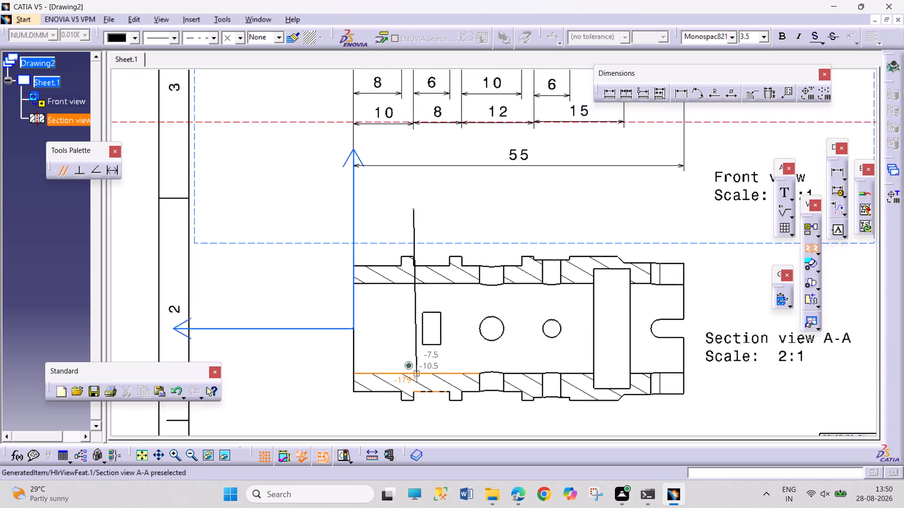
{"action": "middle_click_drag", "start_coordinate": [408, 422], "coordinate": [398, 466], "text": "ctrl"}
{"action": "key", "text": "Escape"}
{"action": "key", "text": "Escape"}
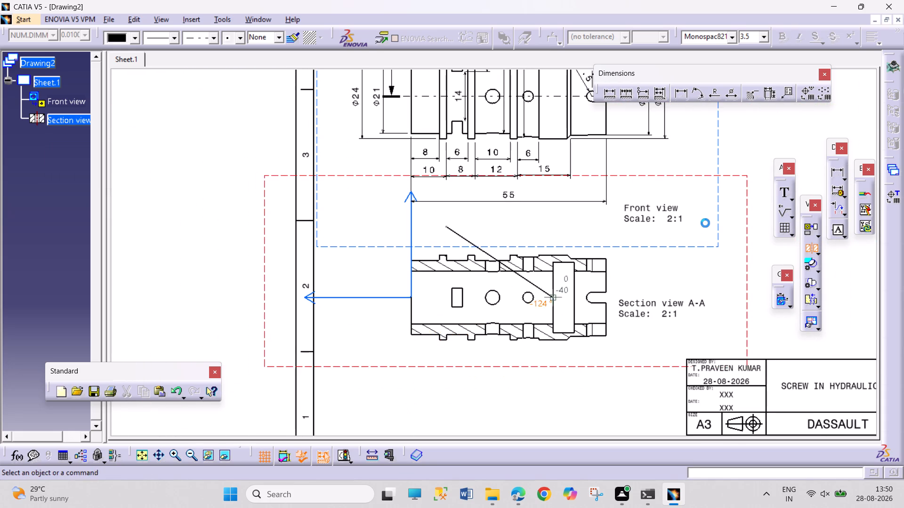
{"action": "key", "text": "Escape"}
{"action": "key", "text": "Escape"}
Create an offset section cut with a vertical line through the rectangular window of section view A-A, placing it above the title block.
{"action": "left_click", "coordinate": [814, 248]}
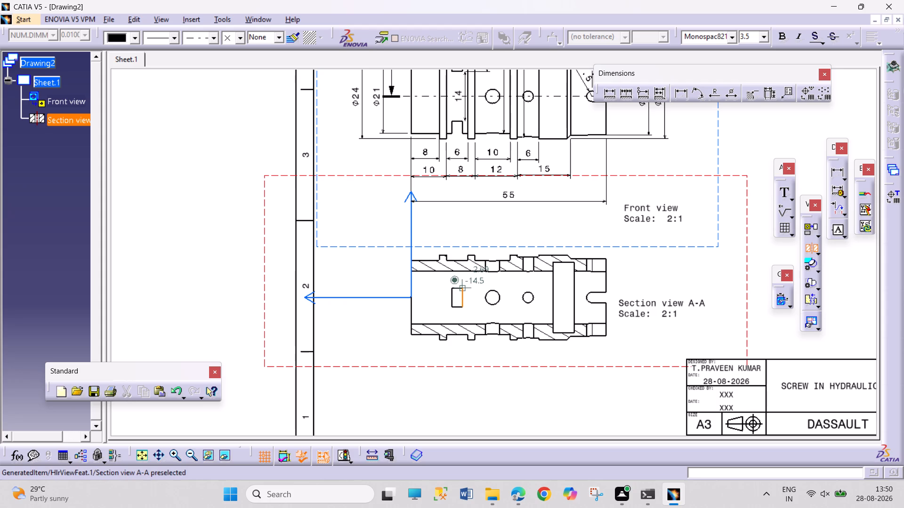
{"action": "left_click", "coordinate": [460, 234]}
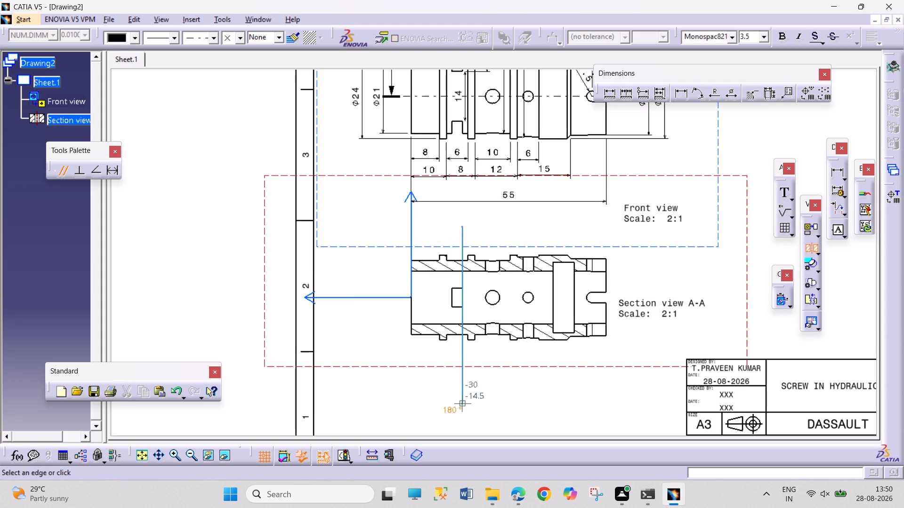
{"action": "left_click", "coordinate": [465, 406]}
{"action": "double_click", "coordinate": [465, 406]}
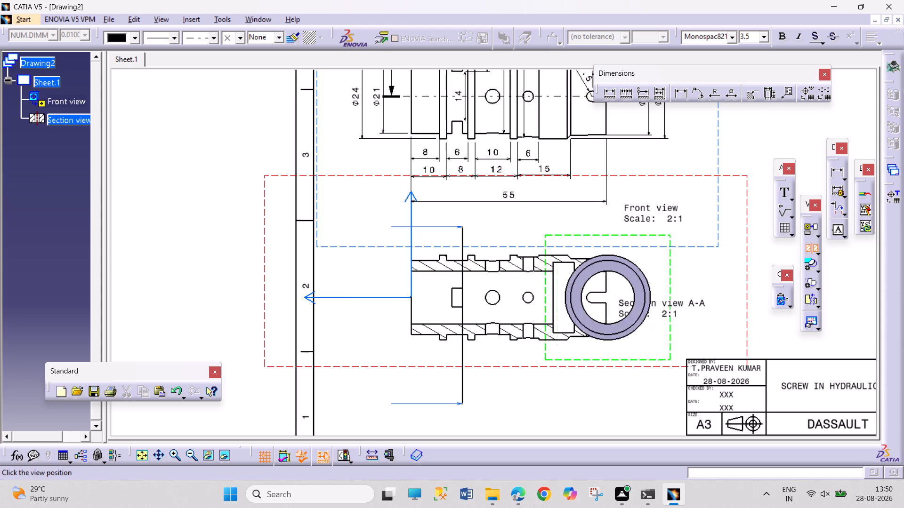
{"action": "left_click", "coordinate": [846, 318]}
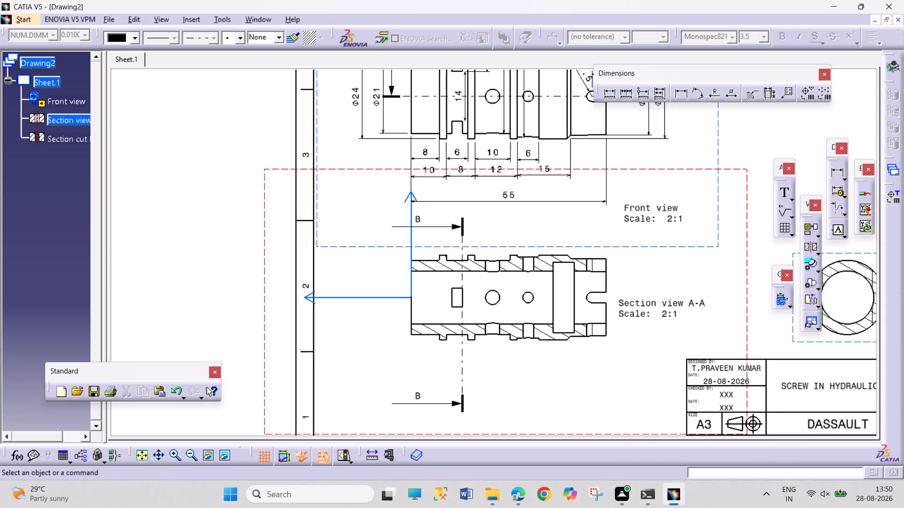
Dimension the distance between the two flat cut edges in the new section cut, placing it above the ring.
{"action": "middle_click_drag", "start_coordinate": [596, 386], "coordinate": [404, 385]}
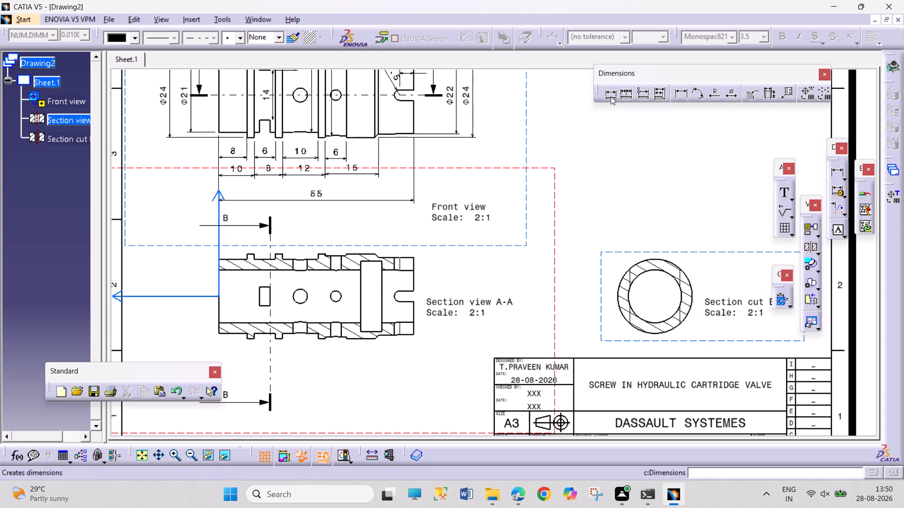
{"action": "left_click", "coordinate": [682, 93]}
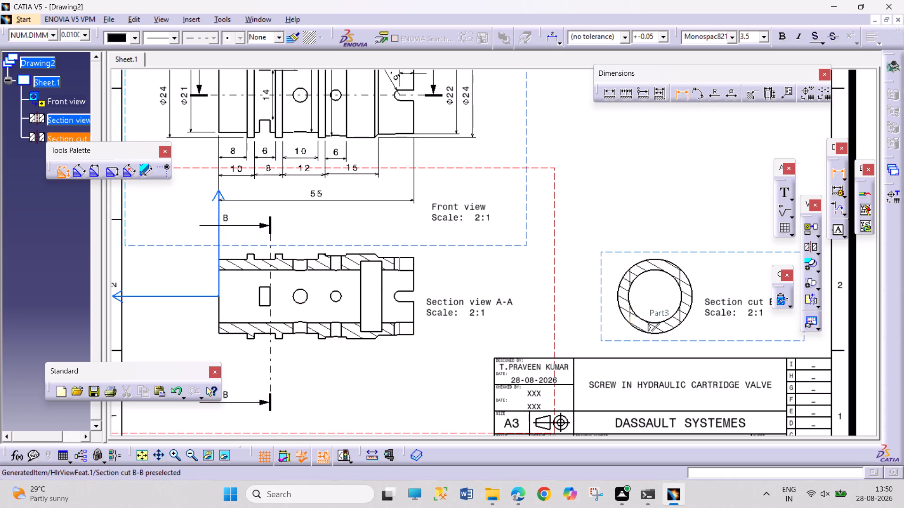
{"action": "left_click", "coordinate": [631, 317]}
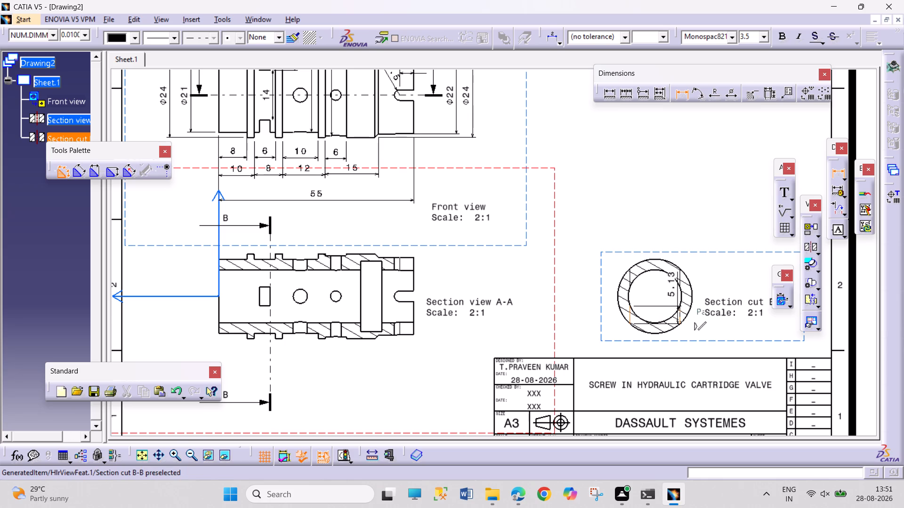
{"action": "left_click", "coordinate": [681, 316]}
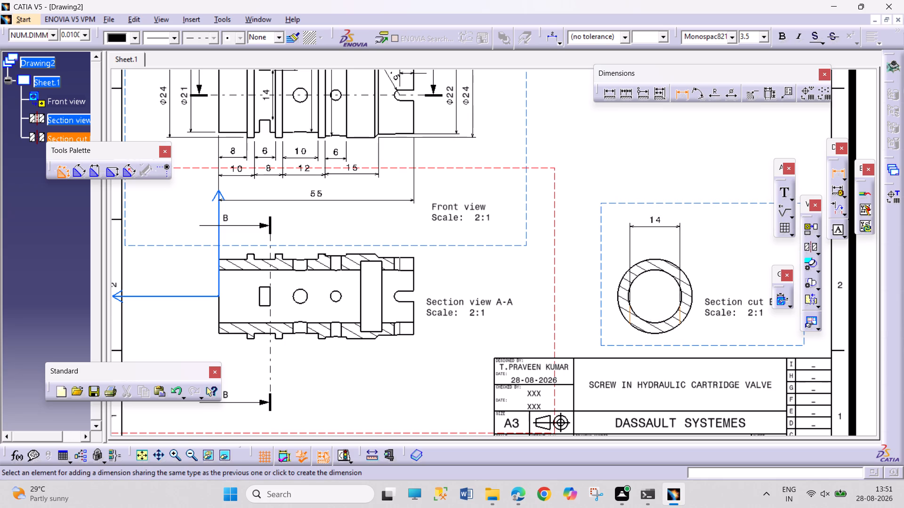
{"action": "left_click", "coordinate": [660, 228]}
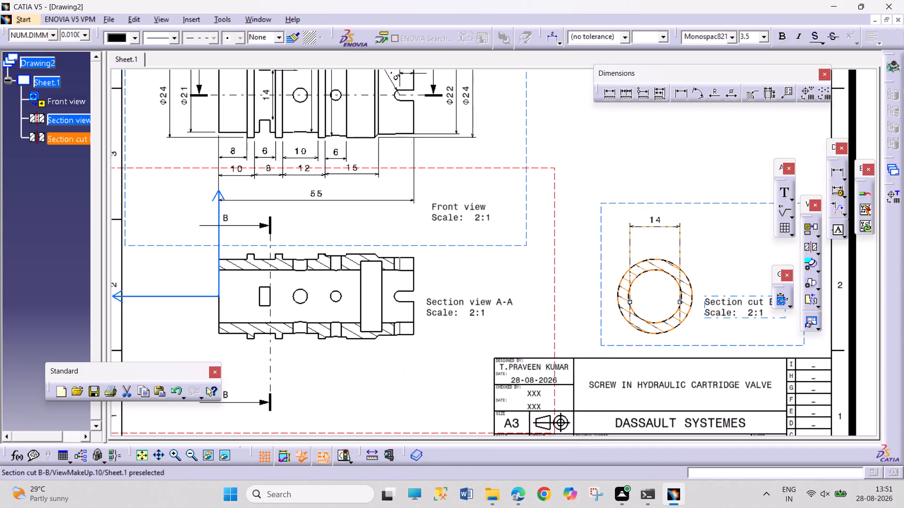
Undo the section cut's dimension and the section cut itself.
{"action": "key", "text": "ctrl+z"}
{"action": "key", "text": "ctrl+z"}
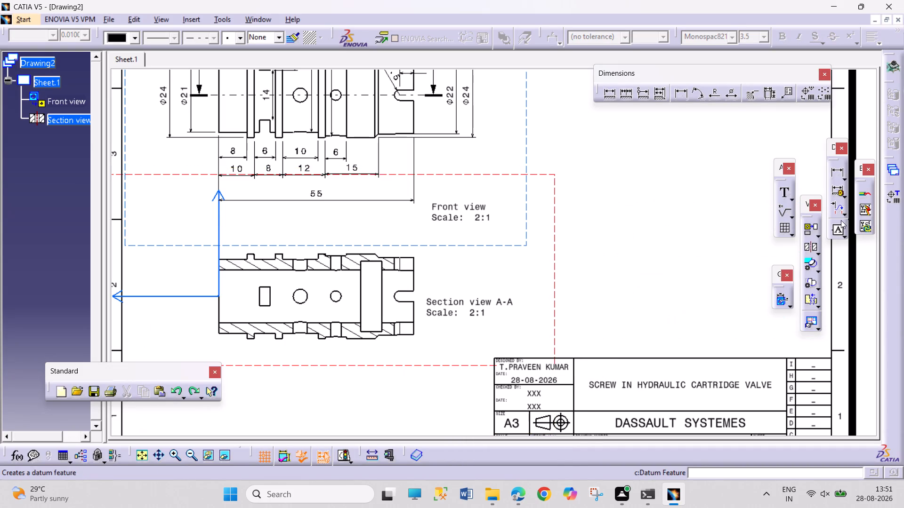
Create offset section cut B-B with a vertical line along the rectangular window's edge in section view A-A, placing it above the title block.
{"action": "left_click", "coordinate": [818, 254]}
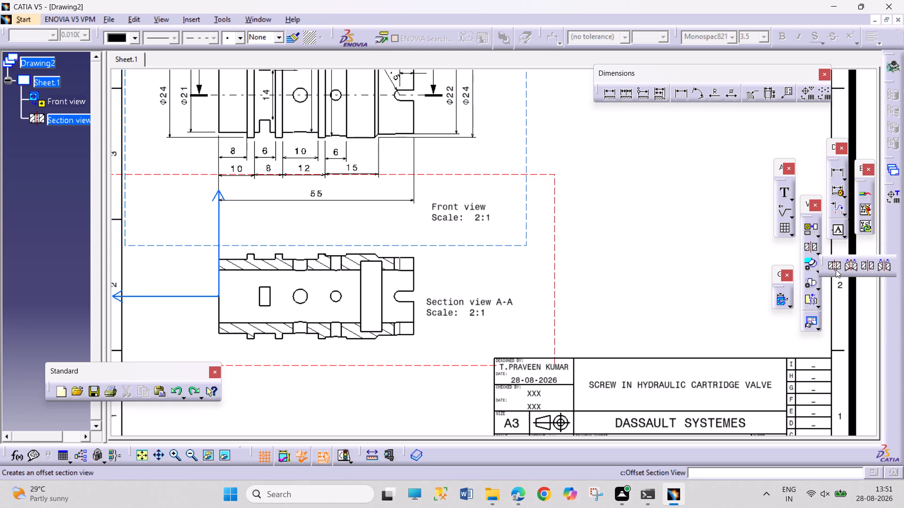
{"action": "left_click", "coordinate": [836, 270]}
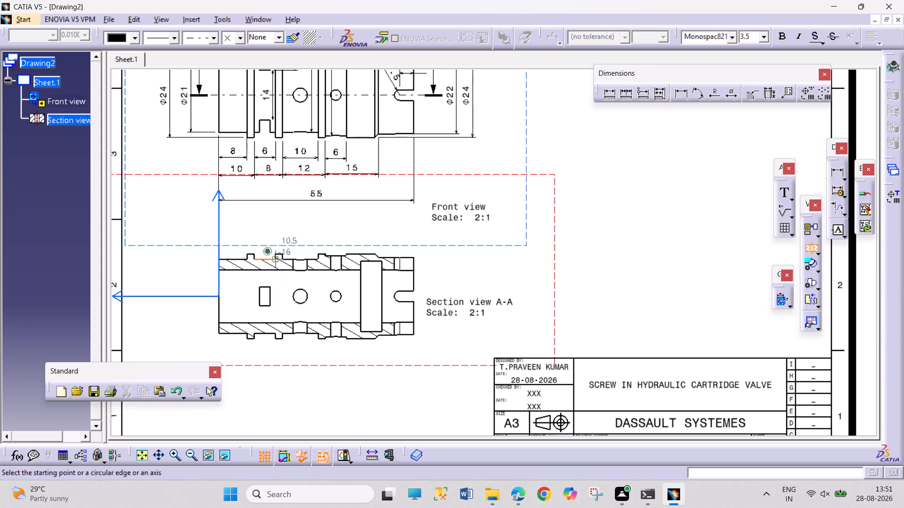
{"action": "left_click", "coordinate": [274, 235]}
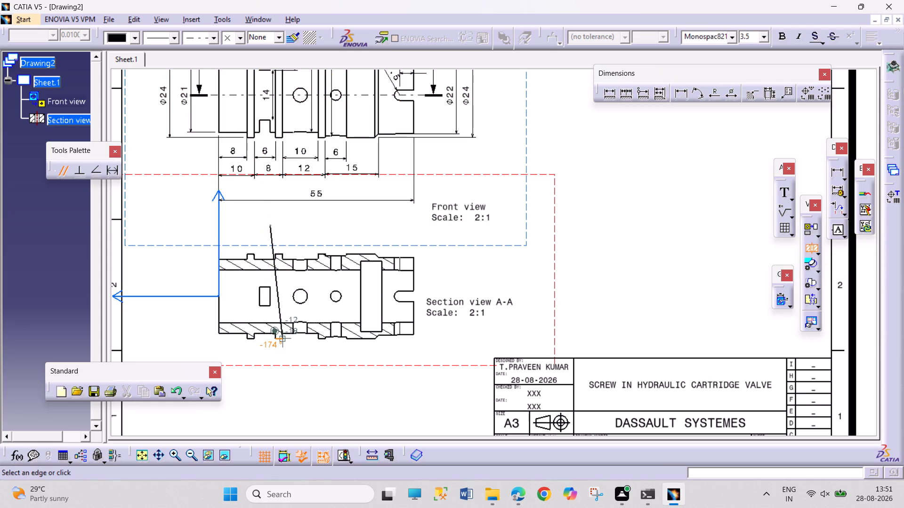
{"action": "left_click", "coordinate": [269, 372]}
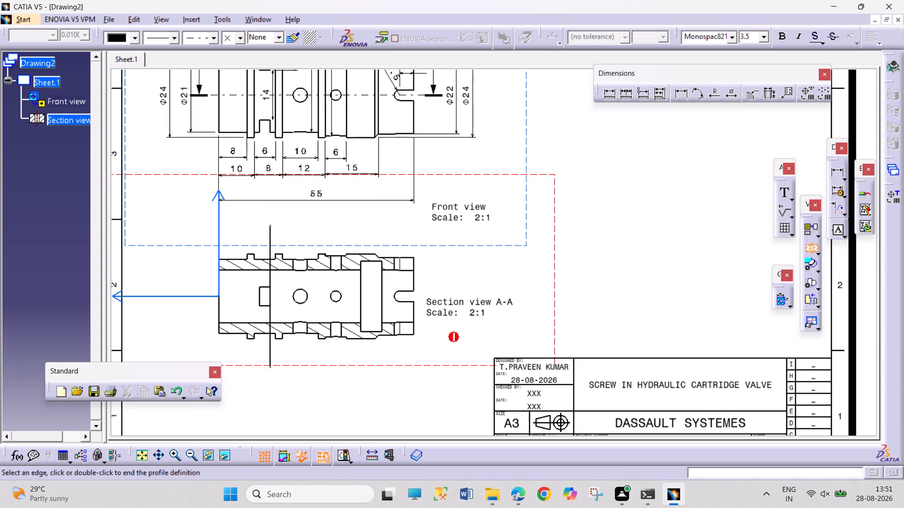
{"action": "double_click", "coordinate": [610, 301]}
{"action": "left_click", "coordinate": [643, 288]}
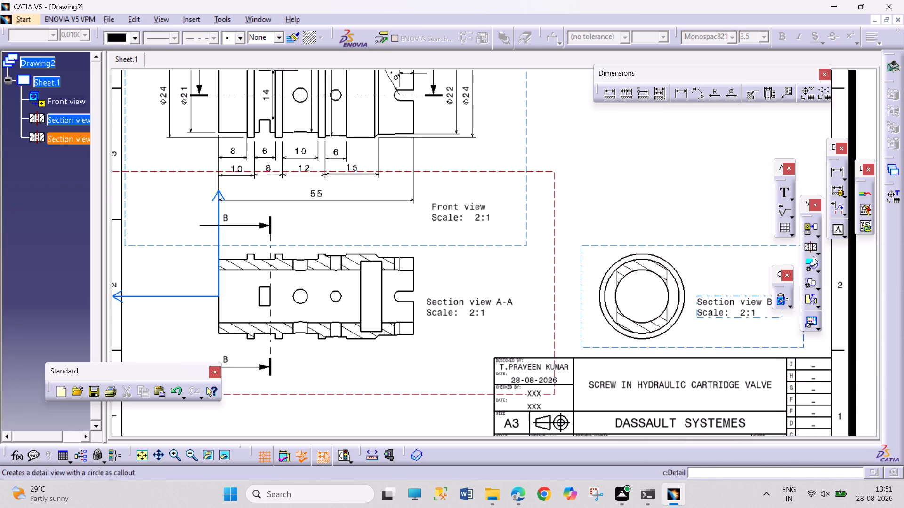
Dimension the distance between the two flat cut edges in section view B-B, placing the dimension above the ring.
{"action": "left_click", "coordinate": [683, 92]}
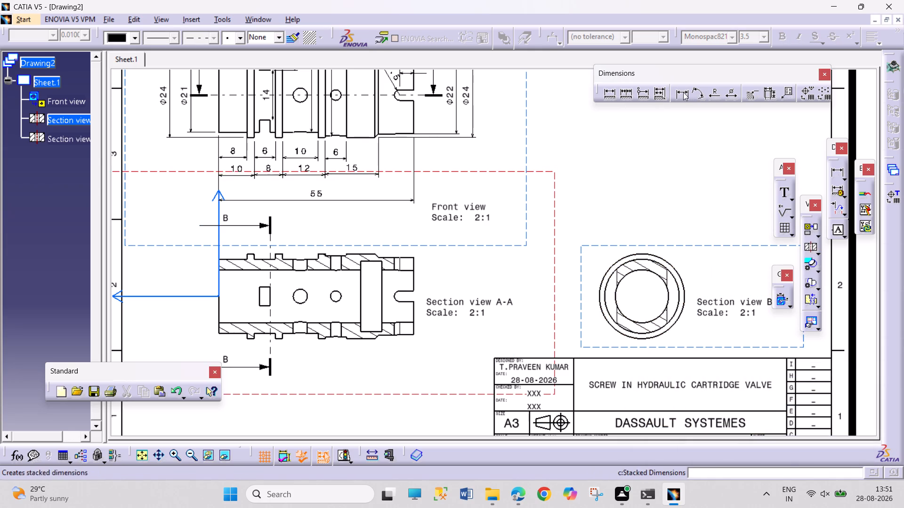
{"action": "left_click", "coordinate": [615, 315]}
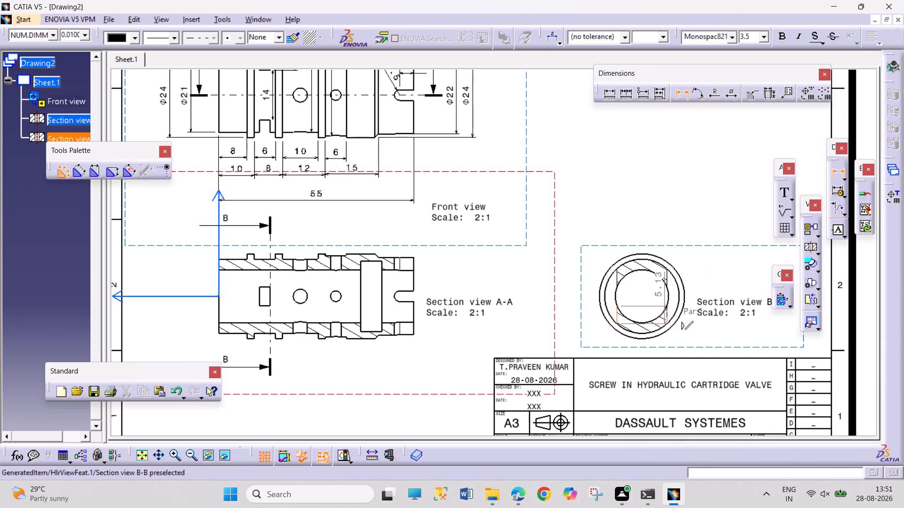
{"action": "left_click", "coordinate": [667, 317]}
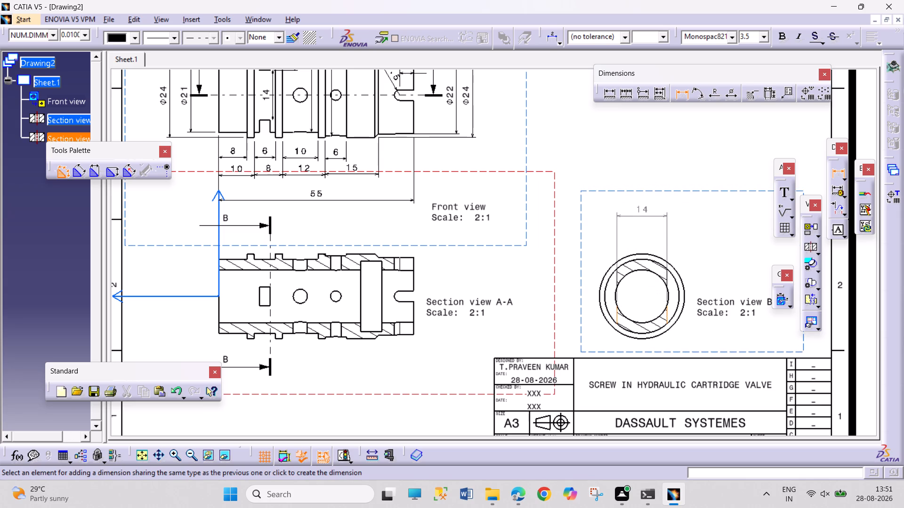
{"action": "left_click", "coordinate": [660, 218]}
{"action": "left_click", "coordinate": [699, 238]}
{"action": "middle_click_drag", "start_coordinate": [698, 240], "coordinate": [691, 247]}
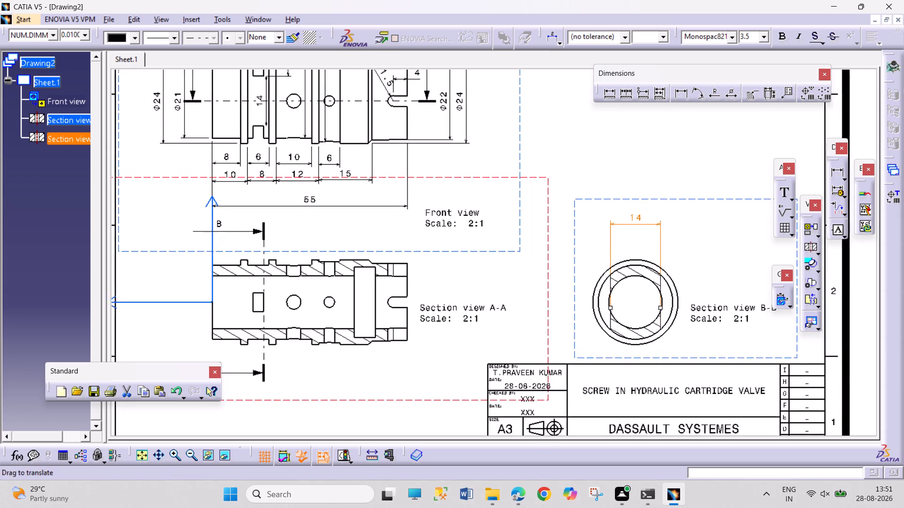
{"action": "middle_click_drag", "start_coordinate": [691, 247], "coordinate": [717, 237]}
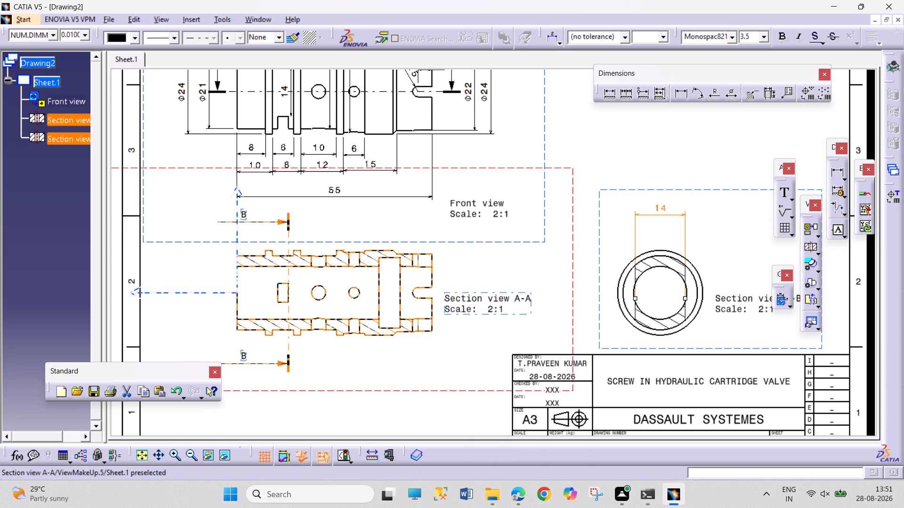
Make the front view the active view.
{"action": "double_click", "coordinate": [547, 94]}
{"action": "middle_click_drag", "start_coordinate": [418, 368], "coordinate": [497, 368]}
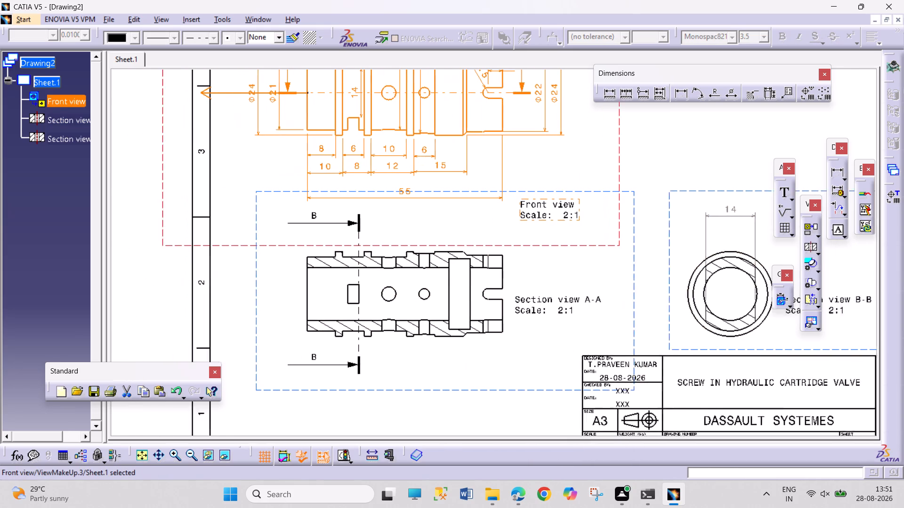
{"action": "middle_click_drag", "start_coordinate": [497, 368], "coordinate": [510, 368]}
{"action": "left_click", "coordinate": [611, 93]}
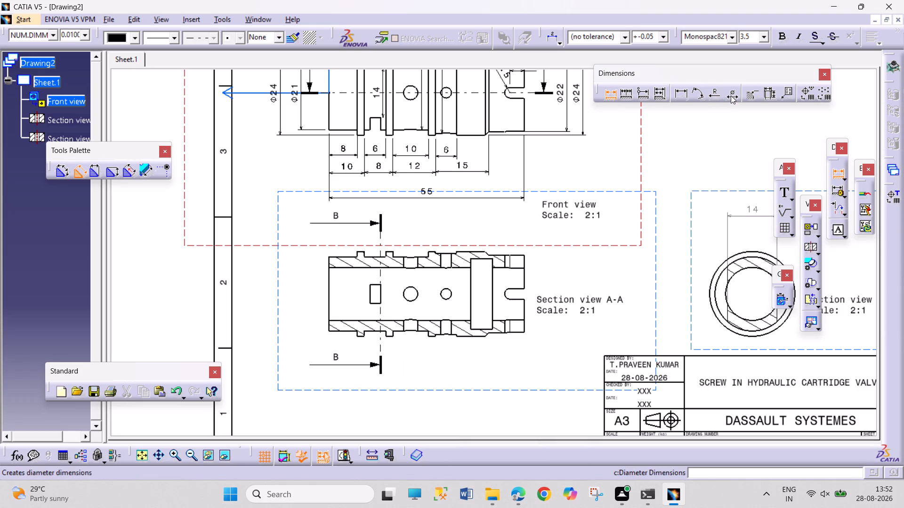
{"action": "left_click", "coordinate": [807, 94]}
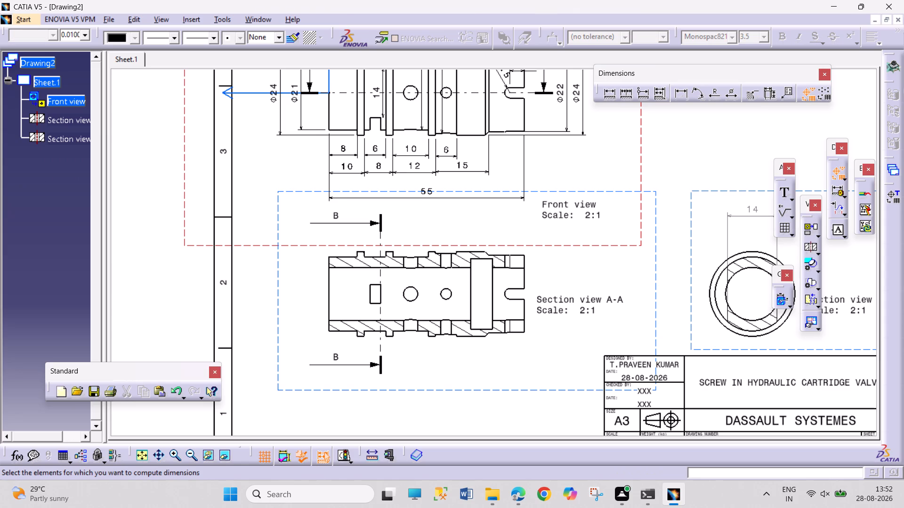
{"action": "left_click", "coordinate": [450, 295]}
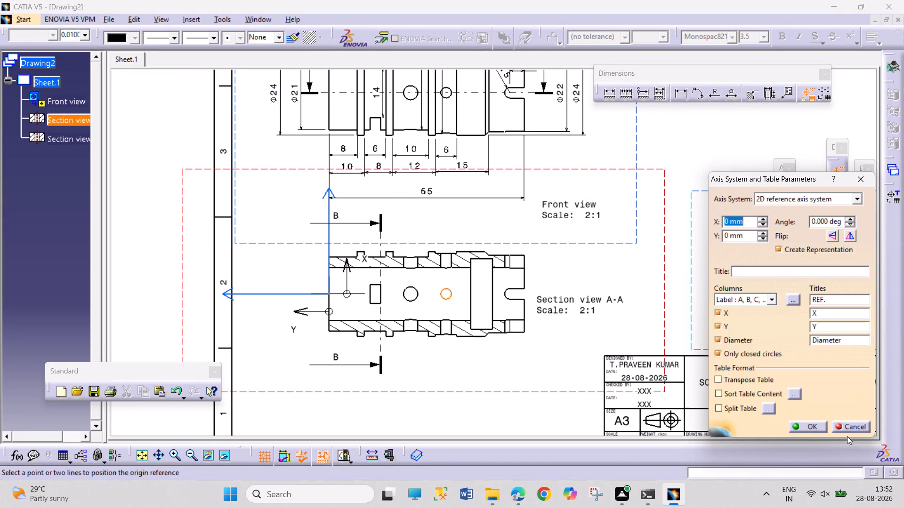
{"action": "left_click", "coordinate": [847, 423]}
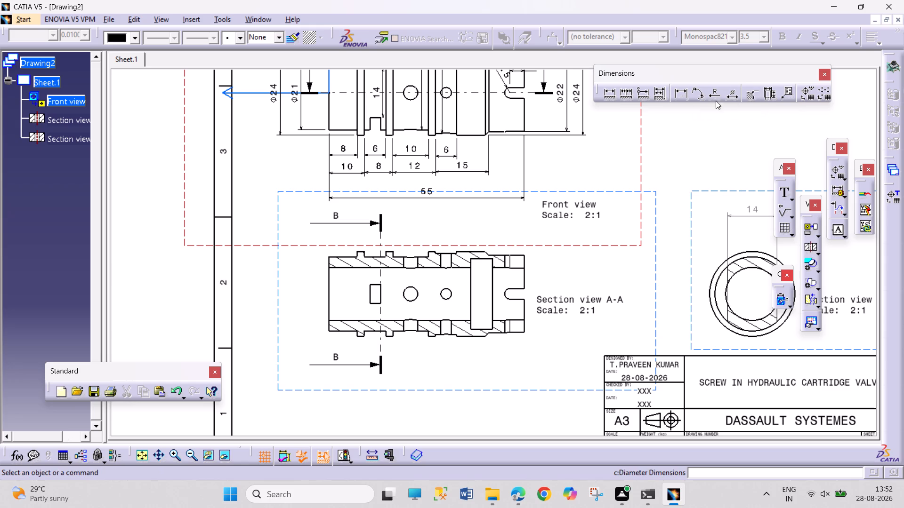
Add a diameter dimension for the bore at the plain end of section view A-A, placing it just outside that end.
{"action": "left_click", "coordinate": [734, 95]}
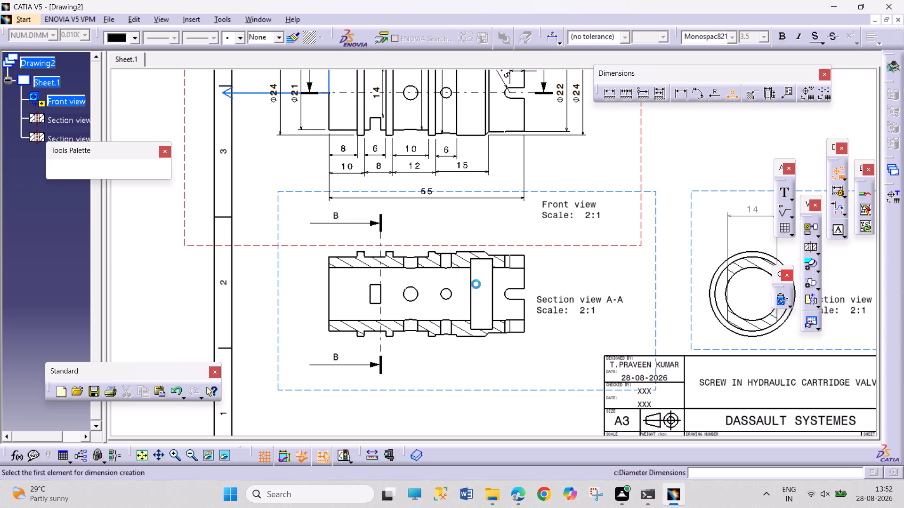
{"action": "left_click", "coordinate": [331, 287]}
{"action": "left_click", "coordinate": [308, 294]}
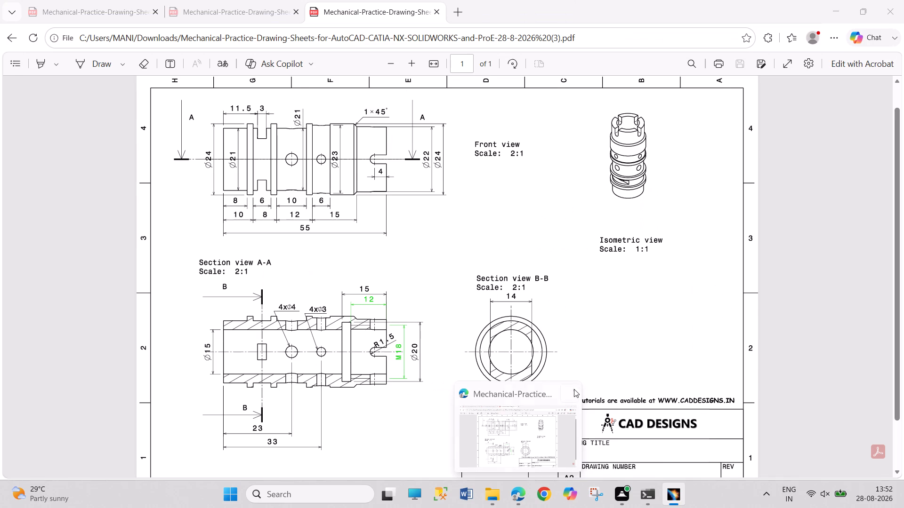
Dimension the length from the internal groove's far edge to the notched end in section view A-A, placing it above the view.
{"action": "left_click", "coordinate": [683, 94]}
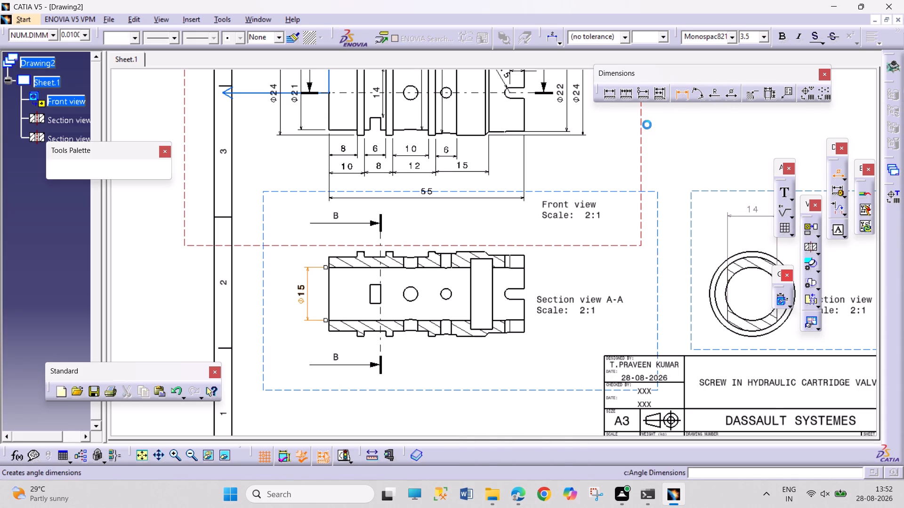
{"action": "left_click", "coordinate": [472, 288]}
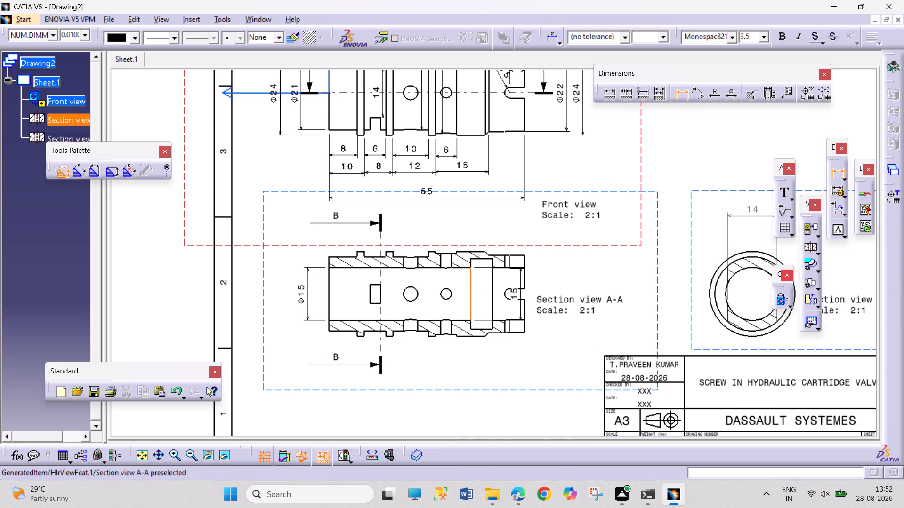
{"action": "left_click", "coordinate": [524, 281]}
{"action": "left_click", "coordinate": [510, 209]}
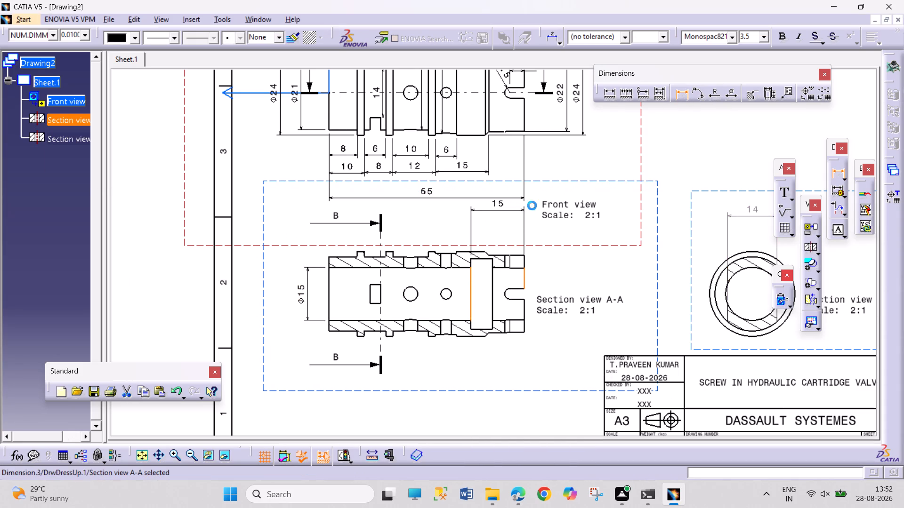
Dimension the length from the internal groove's near edge to the notched end, placing it between the view and the previous length dimension.
{"action": "left_click_drag", "start_coordinate": [681, 86], "coordinate": [681, 98]}
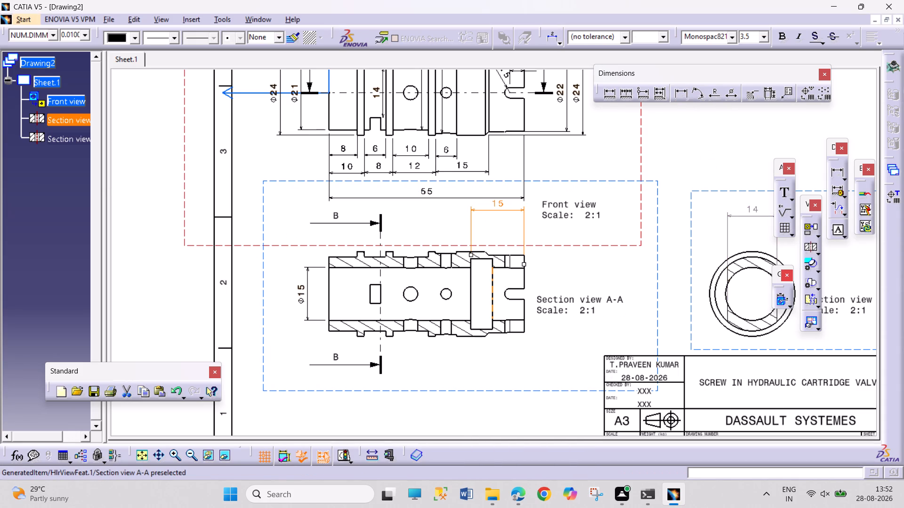
{"action": "left_click", "coordinate": [494, 289]}
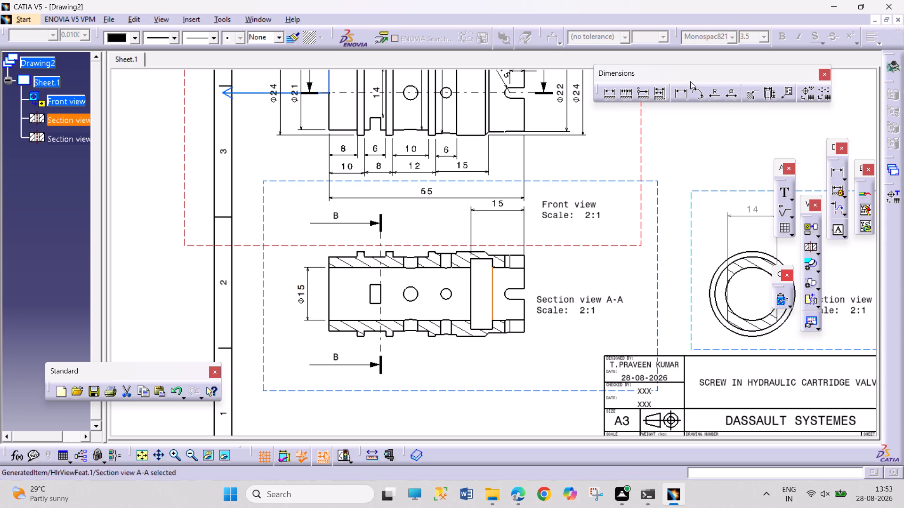
{"action": "left_click", "coordinate": [682, 93]}
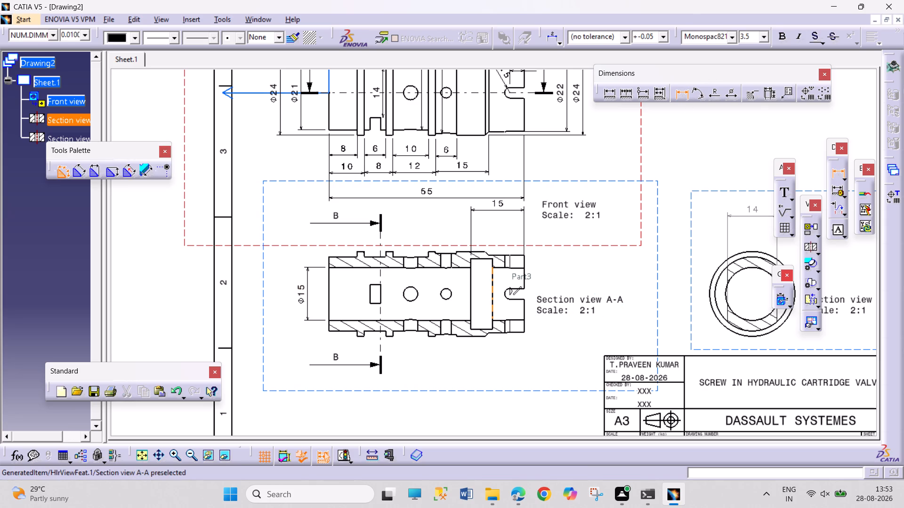
{"action": "left_click", "coordinate": [493, 281]}
{"action": "left_click", "coordinate": [525, 278]}
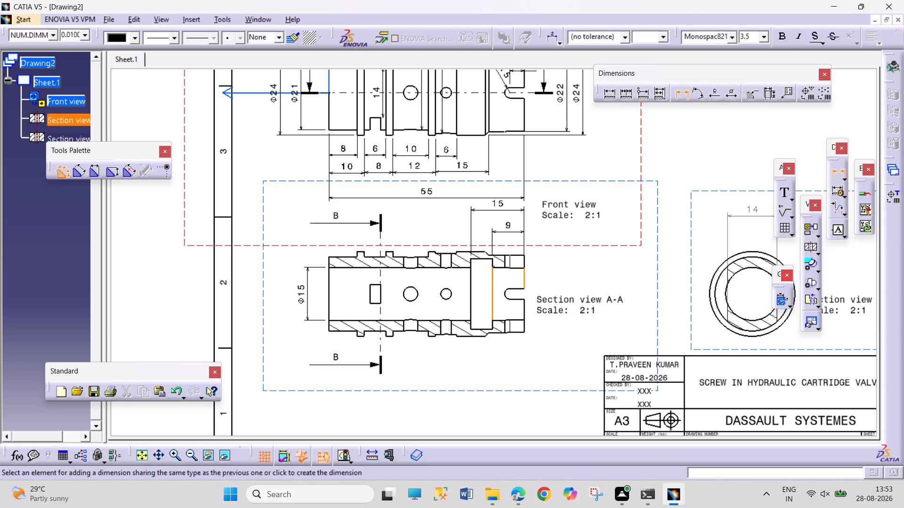
{"action": "left_click", "coordinate": [504, 231]}
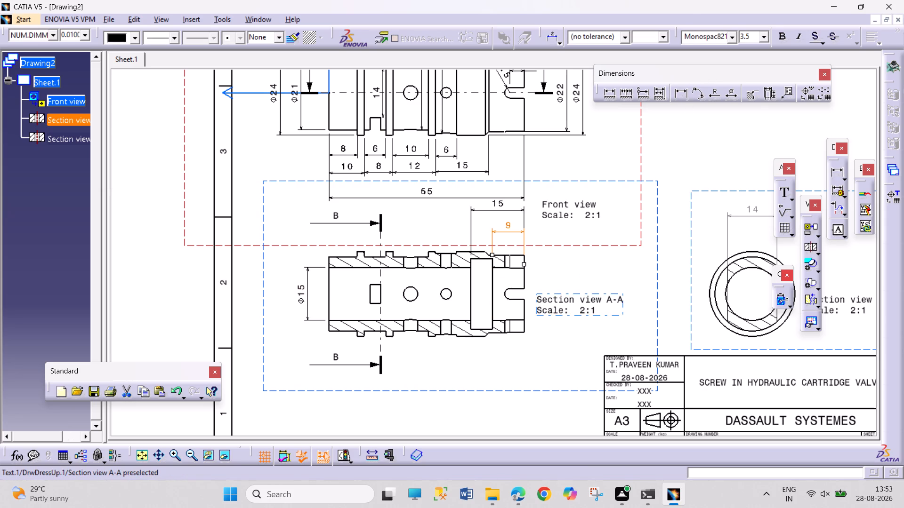
{"action": "left_click", "coordinate": [600, 272]}
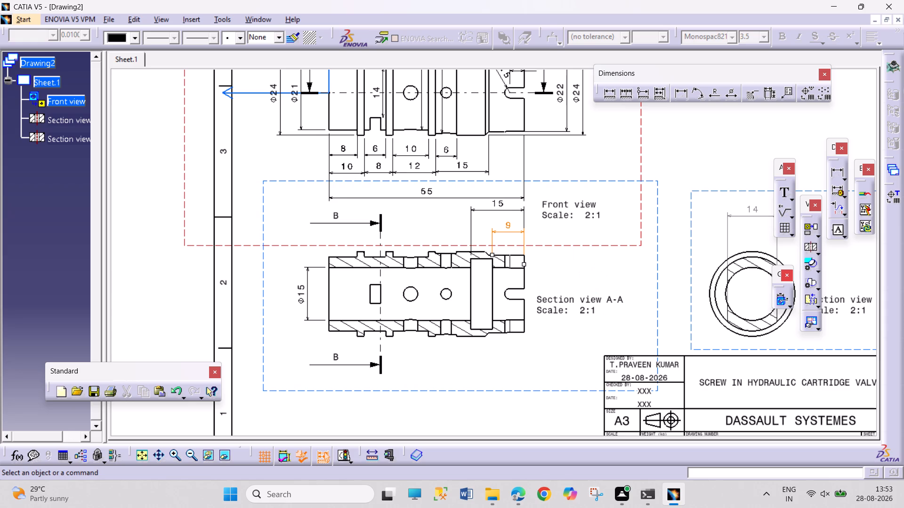
{"action": "left_click", "coordinate": [509, 229]}
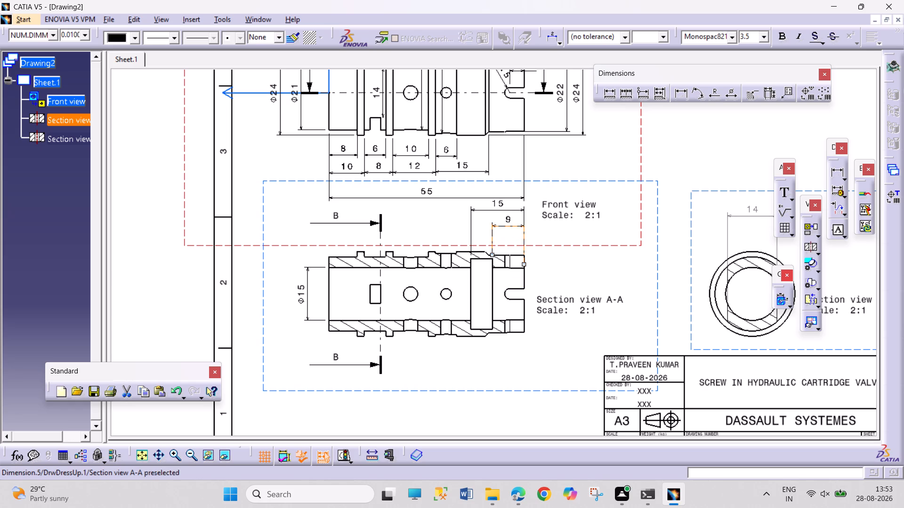
{"action": "left_click", "coordinate": [579, 270]}
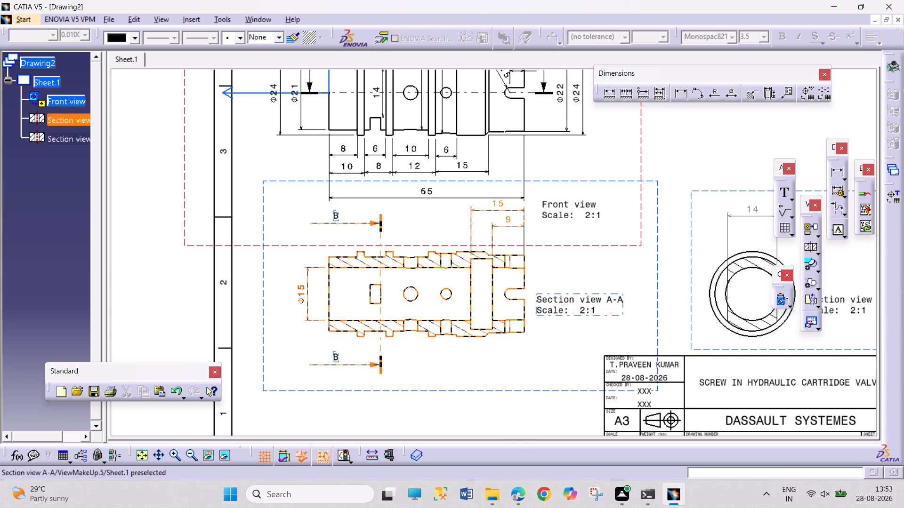
Switch to the screw-in hydraulic cartridge valve part and reverse the direction of the 3 mm deep Pocket.7 inside the notched end.
{"action": "left_click", "coordinate": [263, 16]}
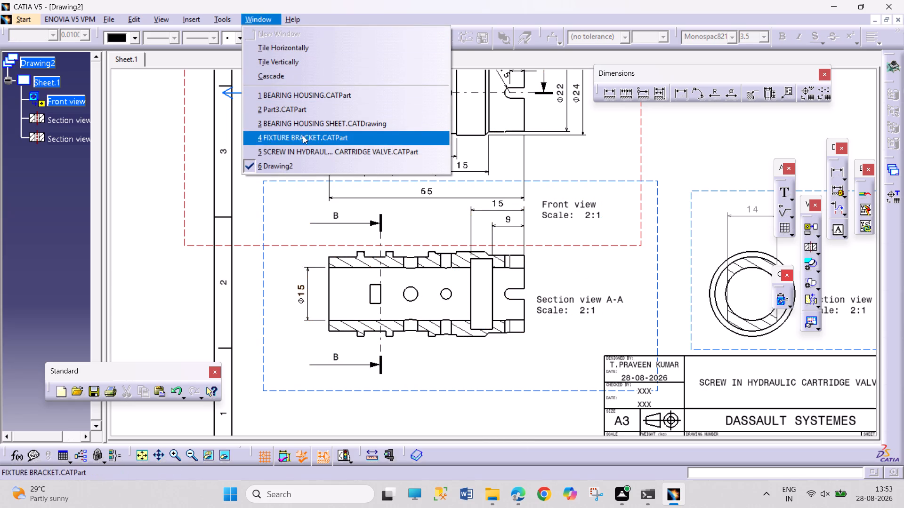
{"action": "left_click", "coordinate": [311, 151]}
{"action": "middle_click_drag", "start_coordinate": [602, 299], "coordinate": [589, 299]}
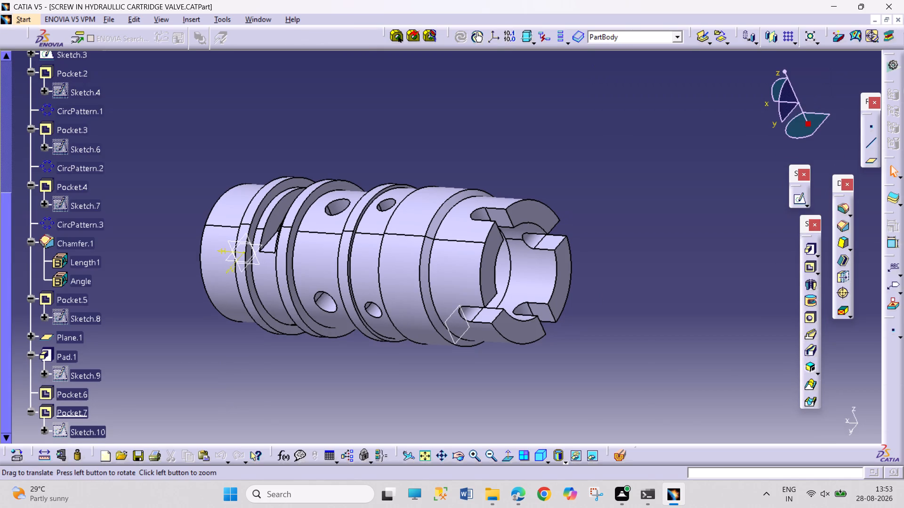
{"action": "middle_click_drag", "start_coordinate": [589, 299], "coordinate": [595, 284]}
{"action": "middle_click_drag", "start_coordinate": [620, 261], "coordinate": [561, 202]}
{"action": "right_click_drag", "start_coordinate": [612, 262], "coordinate": [568, 157]}
{"action": "scroll", "coordinate": [93, 405], "scroll_direction": "down", "scroll_amount": 2}
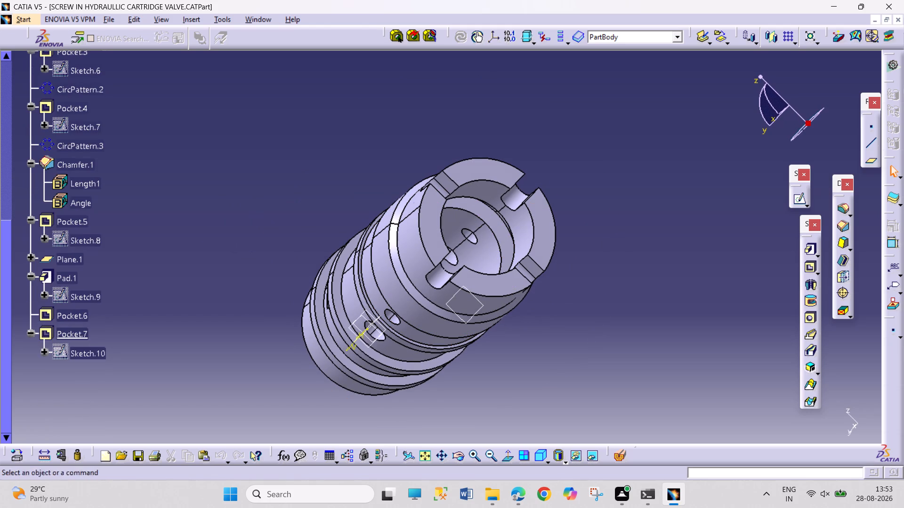
{"action": "double_click", "coordinate": [78, 332]}
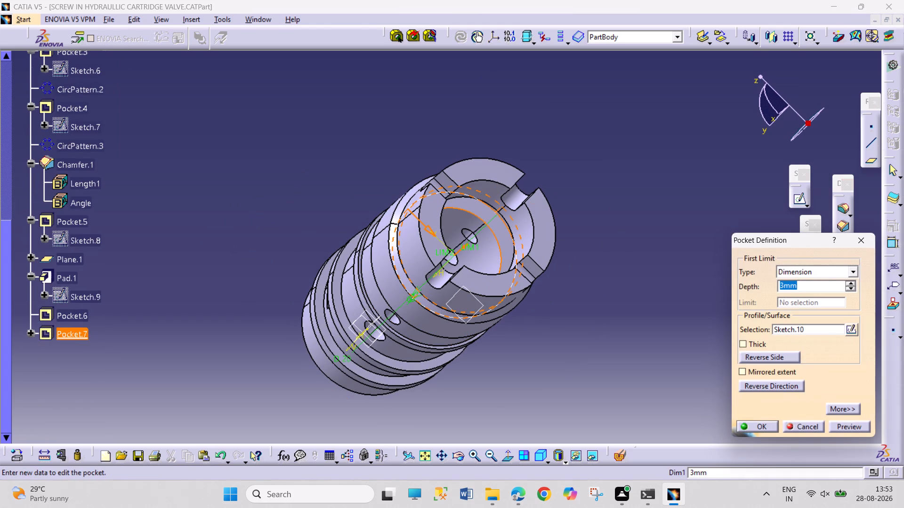
{"action": "left_click", "coordinate": [771, 387]}
{"action": "left_click", "coordinate": [766, 427]}
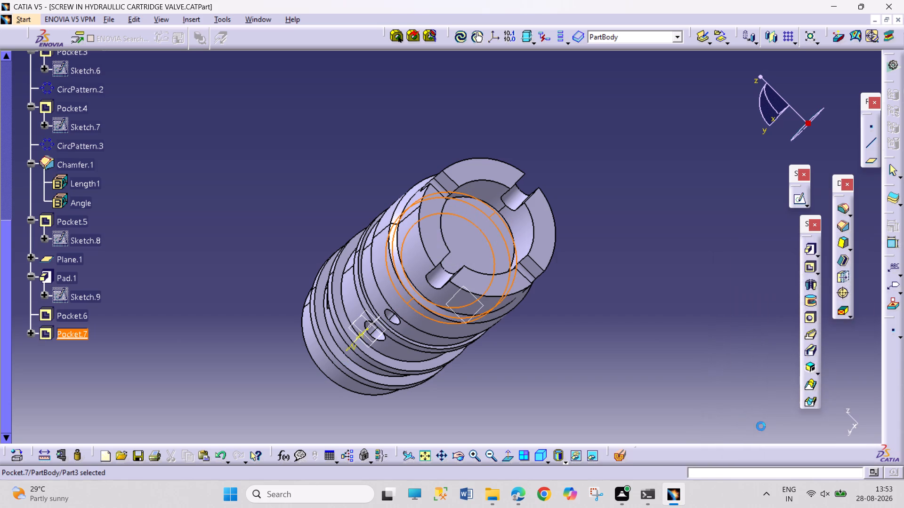
{"action": "left_click", "coordinate": [691, 382]}
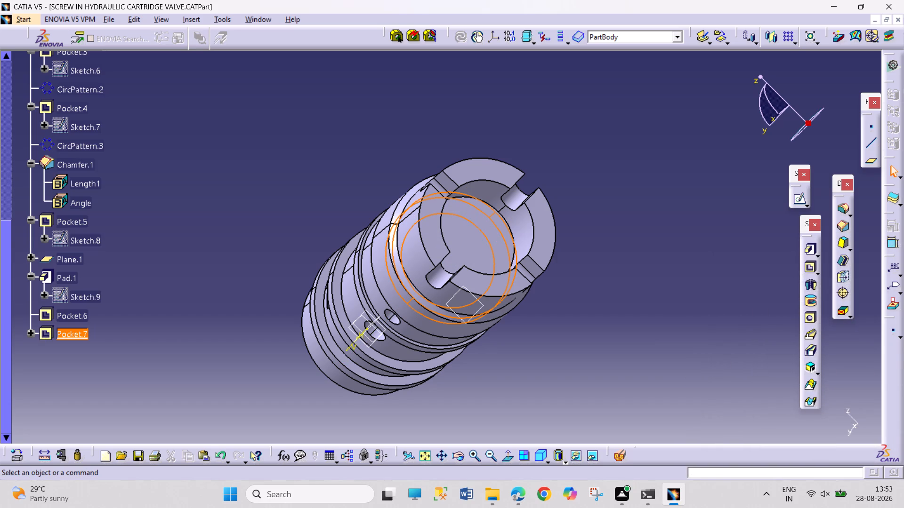
{"action": "left_click", "coordinate": [464, 457]}
{"action": "left_click_drag", "start_coordinate": [566, 366], "coordinate": [453, 385]}
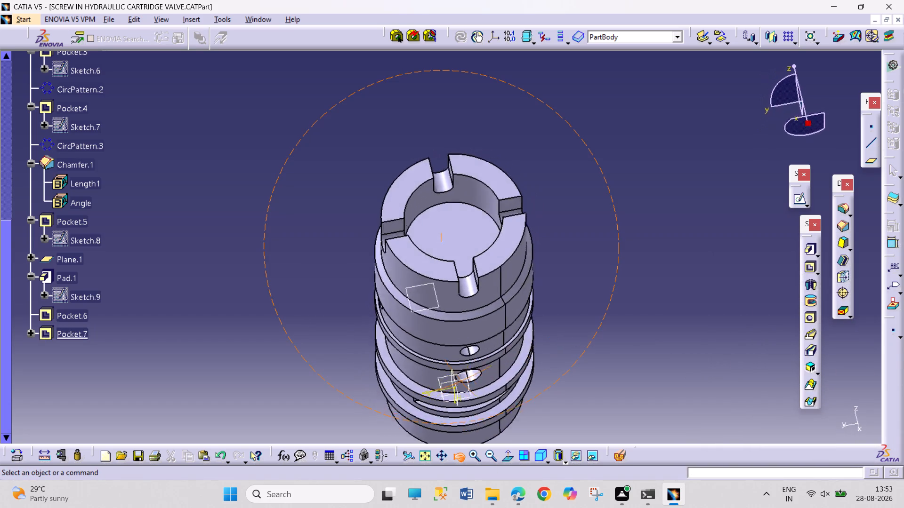
Delete Pad.1 together with its dependent Pocket.6 and Pocket.7 from the part.
{"action": "left_click_drag", "start_coordinate": [453, 385], "coordinate": [435, 399]}
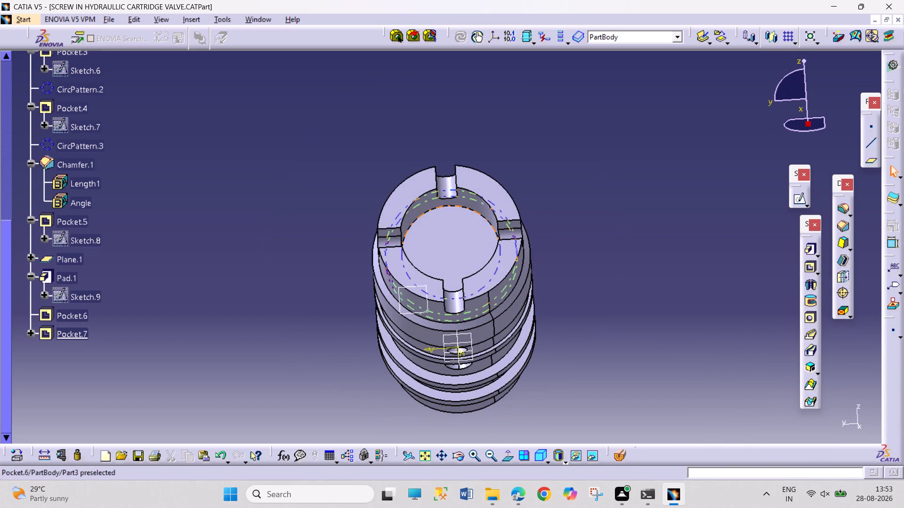
{"action": "right_click", "coordinate": [57, 277]}
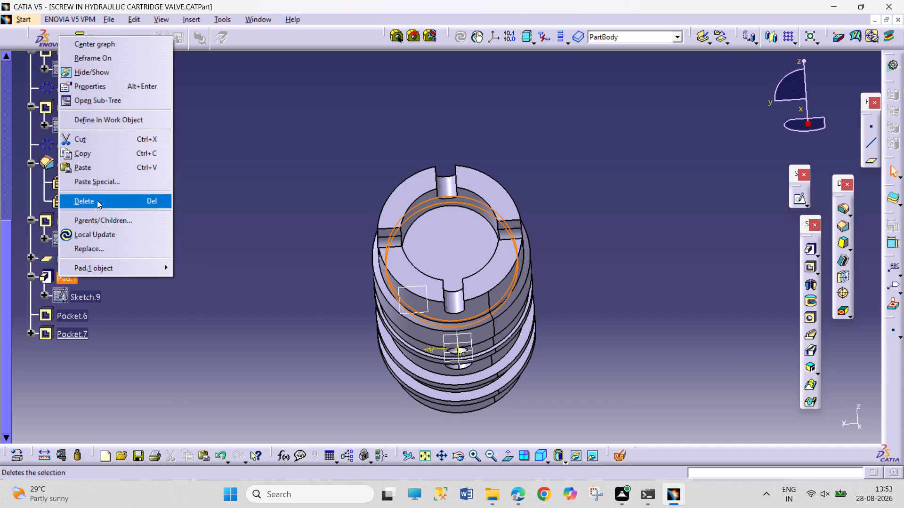
{"action": "left_click", "coordinate": [108, 197]}
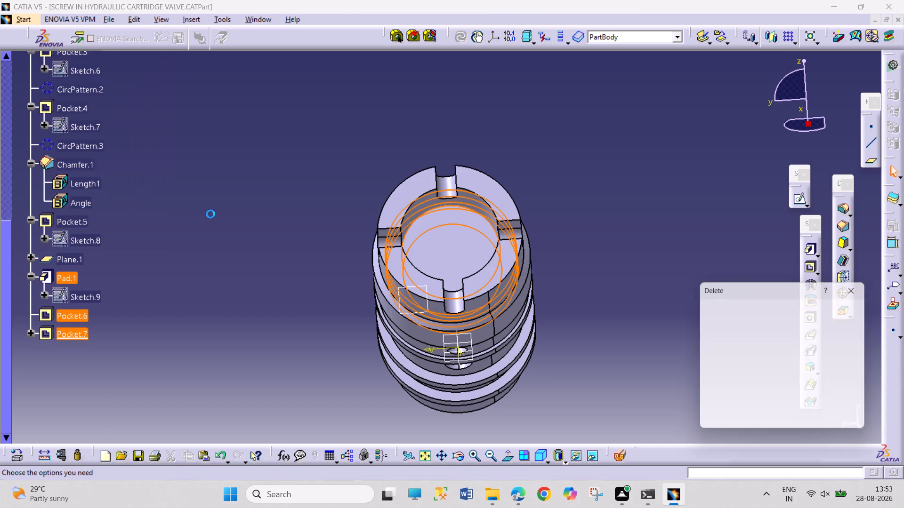
{"action": "left_click", "coordinate": [808, 421]}
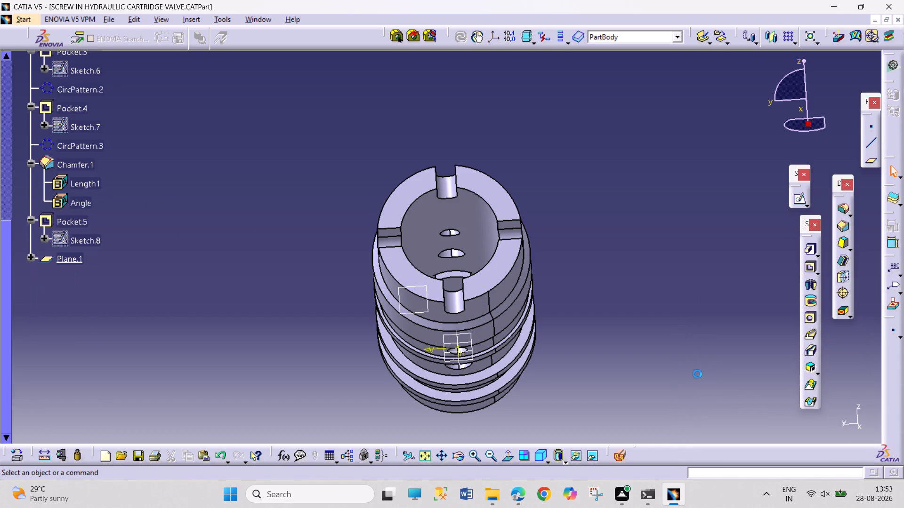
{"action": "left_click", "coordinate": [691, 354]}
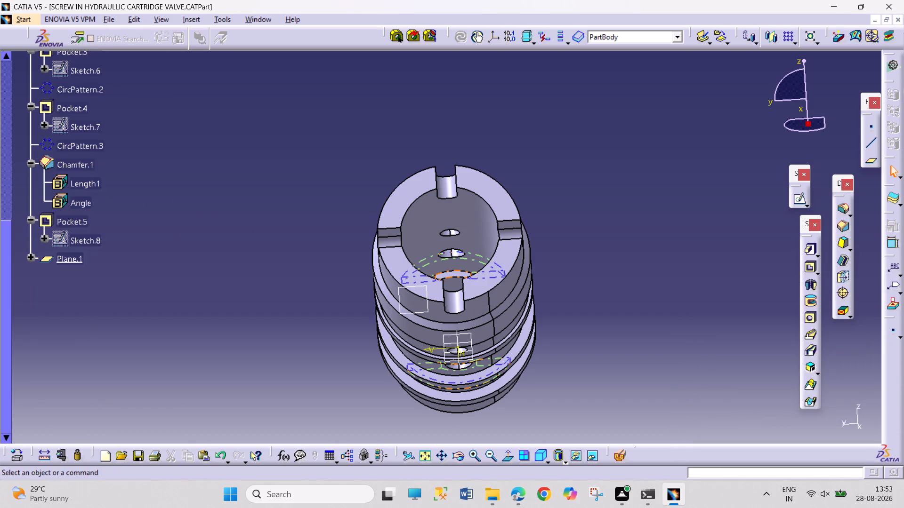
Sketch a 20 mm diameter circle centred on the origin on Plane.1 near the notched end.
{"action": "right_click", "coordinate": [71, 220]}
{"action": "left_click", "coordinate": [248, 242]}
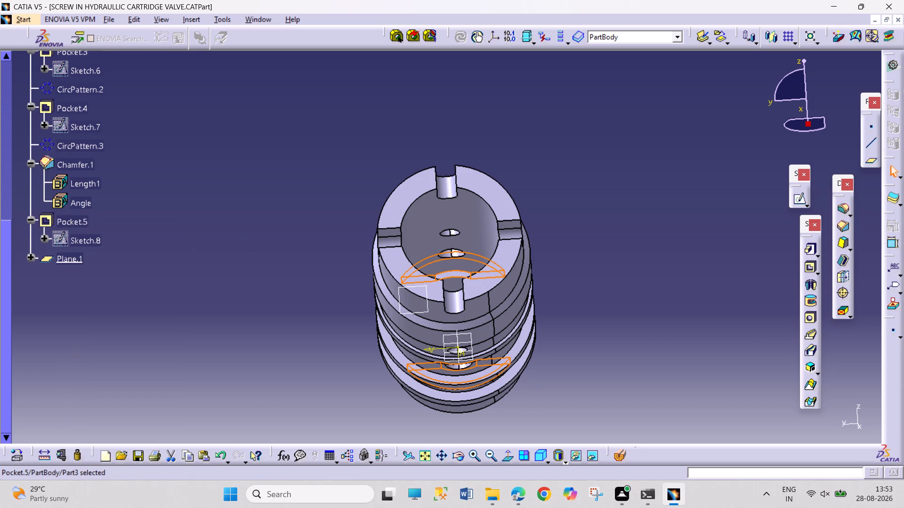
{"action": "left_click", "coordinate": [67, 261]}
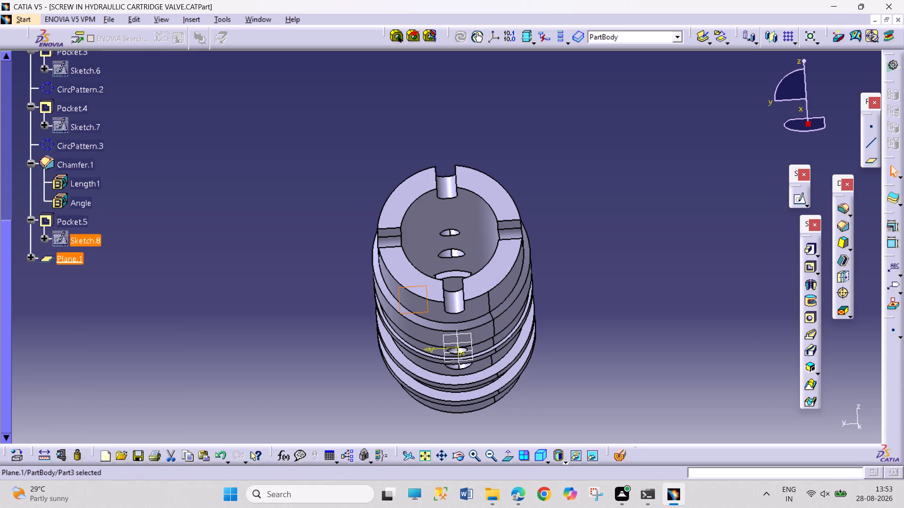
{"action": "left_click", "coordinate": [797, 199]}
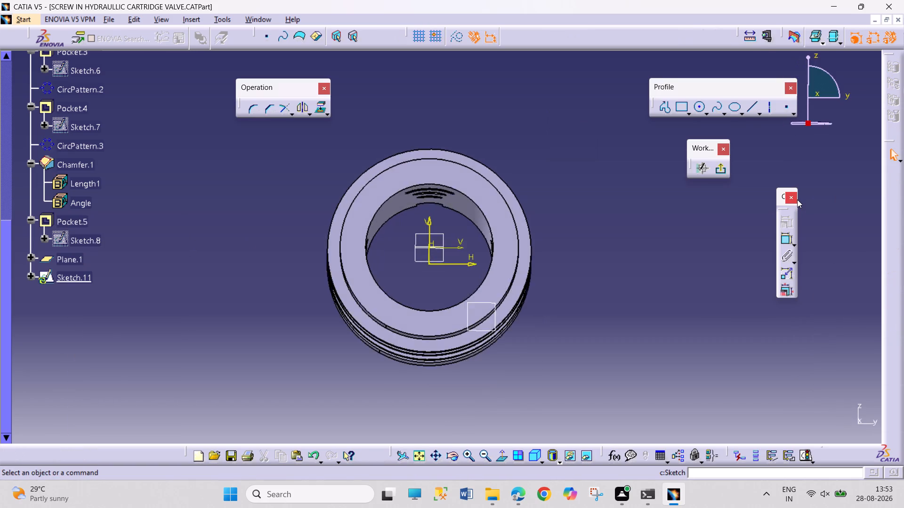
{"action": "left_click", "coordinate": [696, 110]}
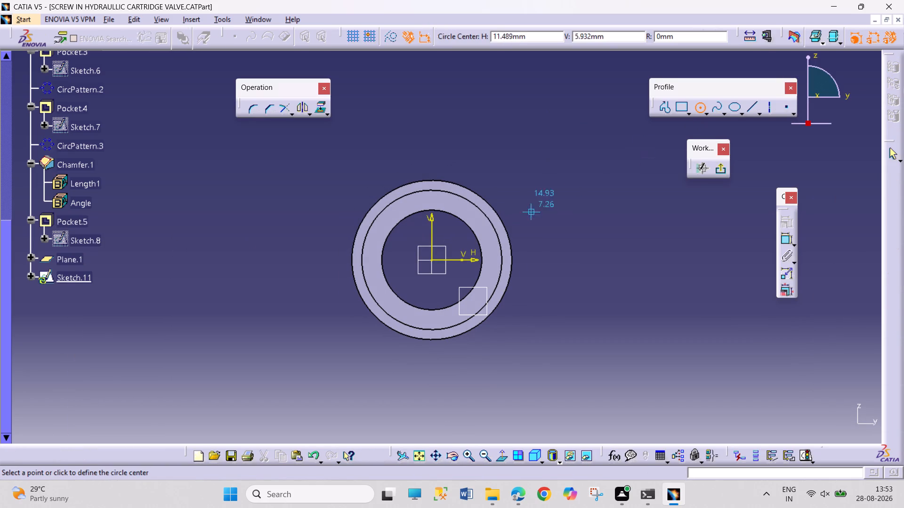
{"action": "left_click", "coordinate": [431, 261]}
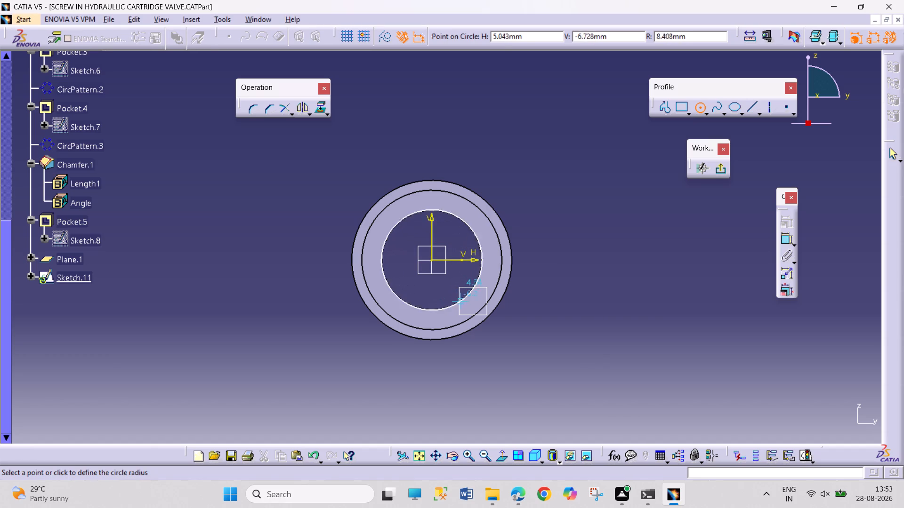
{"action": "left_click", "coordinate": [468, 308]}
{"action": "left_click", "coordinate": [784, 239]}
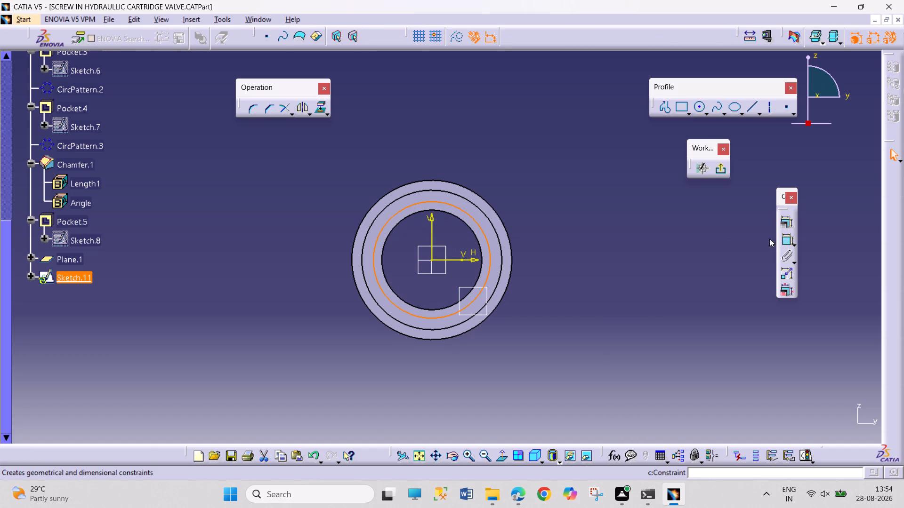
{"action": "left_click", "coordinate": [615, 265]}
{"action": "double_click", "coordinate": [625, 262]}
{"action": "type", "text": "20"}
{"action": "key", "text": "Return"}
{"action": "left_click_drag", "start_coordinate": [694, 300], "coordinate": [695, 295]}
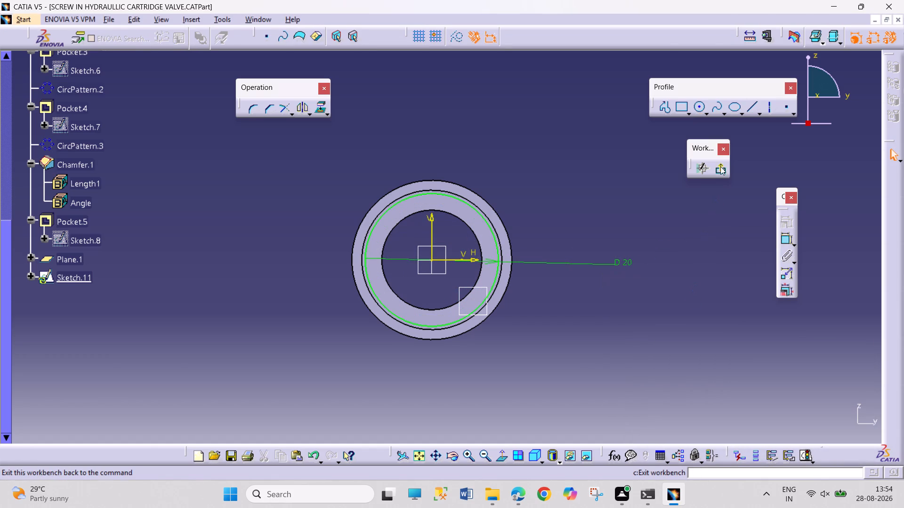
{"action": "left_click", "coordinate": [720, 167]}
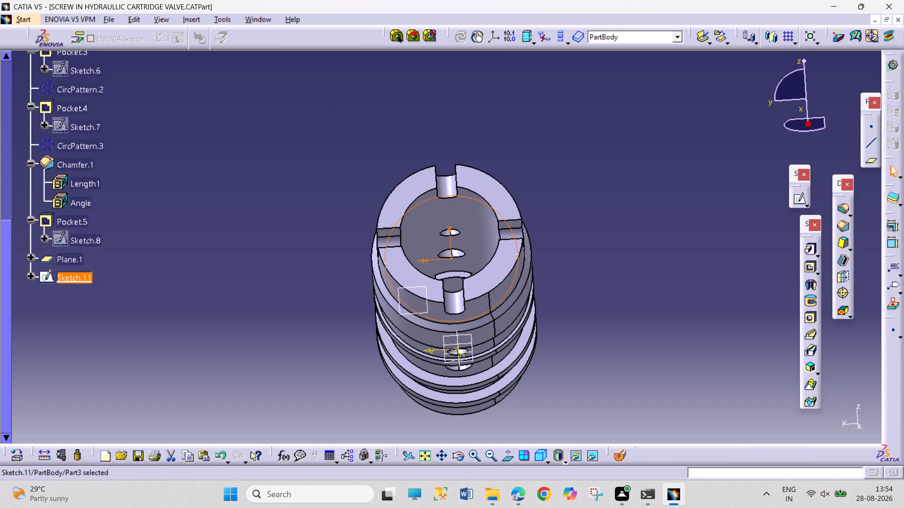
Pocket the 20 mm circle 3 mm deep with the direction reversed, away from the notched end.
{"action": "left_click", "coordinate": [809, 270]}
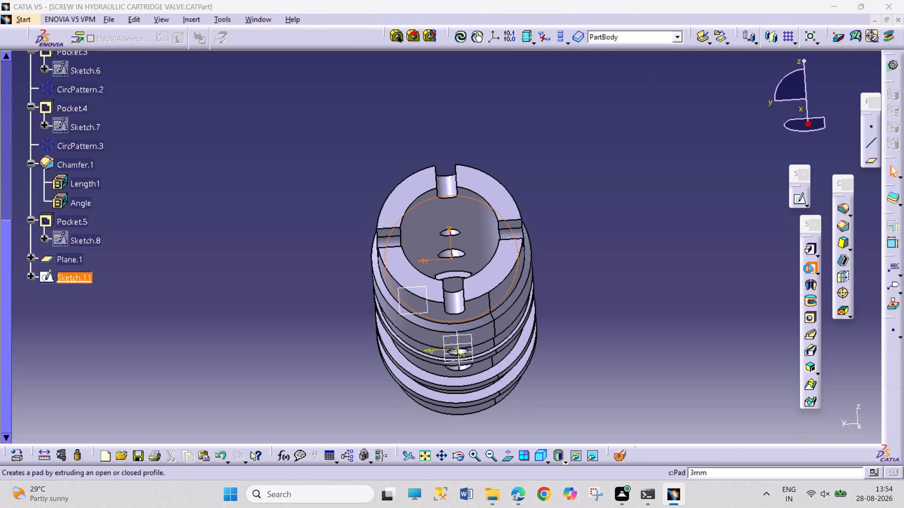
{"action": "left_click", "coordinate": [458, 455]}
{"action": "left_click_drag", "start_coordinate": [537, 162], "coordinate": [416, 257]}
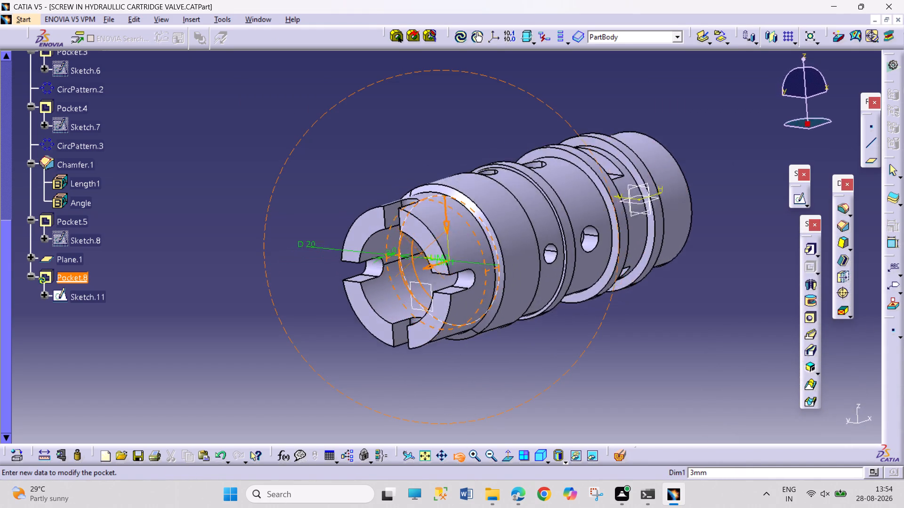
{"action": "left_click_drag", "start_coordinate": [416, 257], "coordinate": [320, 286]}
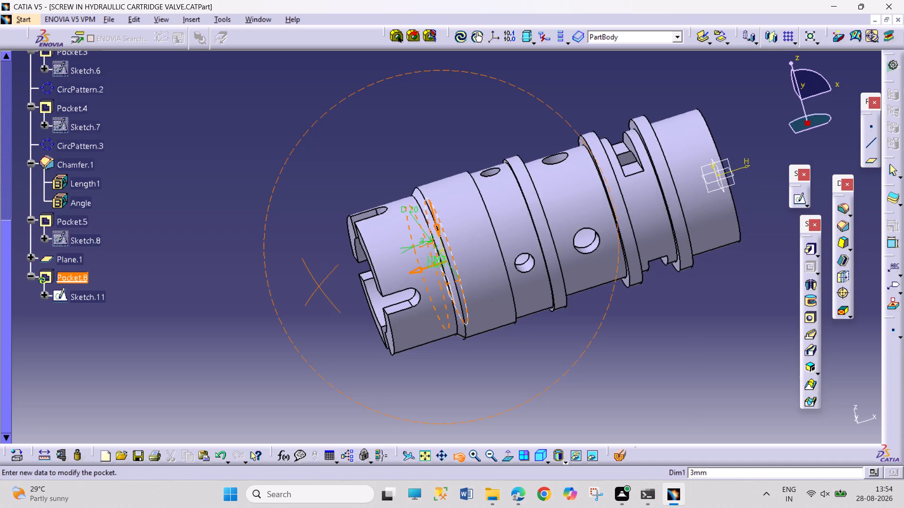
{"action": "left_click_drag", "start_coordinate": [320, 286], "coordinate": [311, 290]}
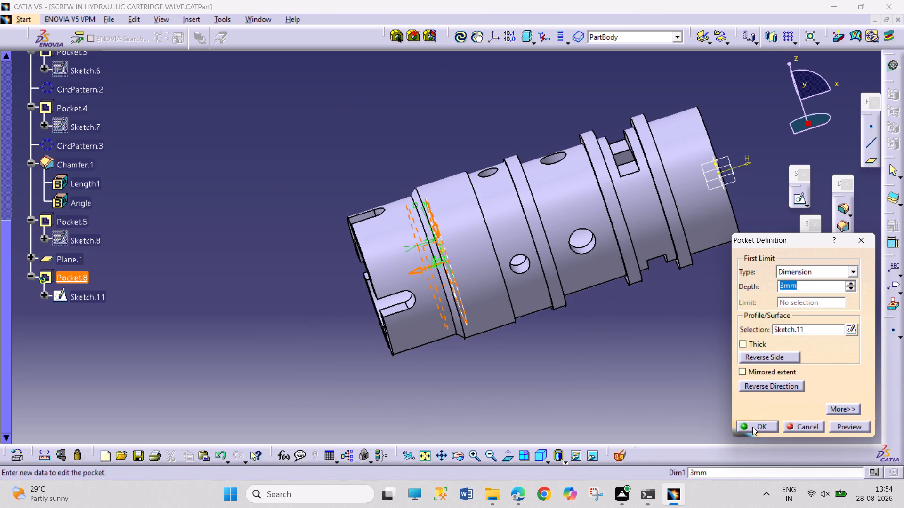
{"action": "left_click", "coordinate": [767, 386]}
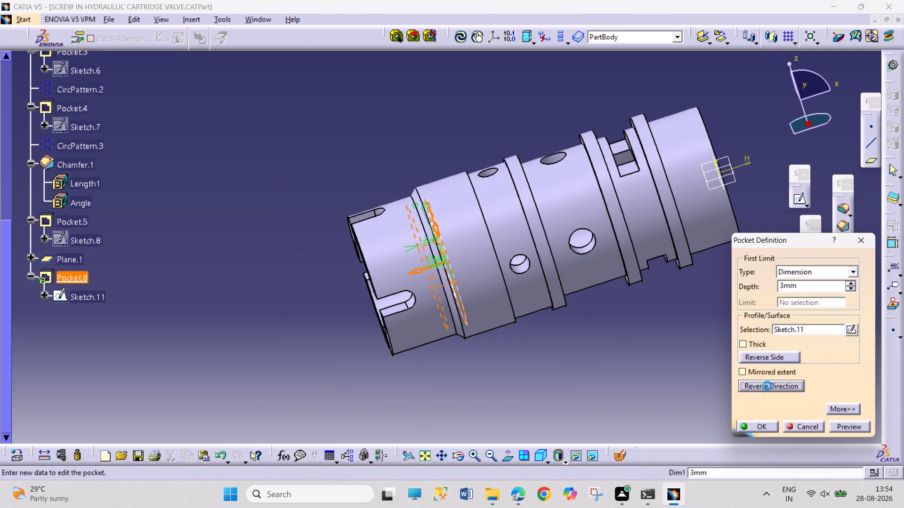
{"action": "left_click", "coordinate": [749, 426]}
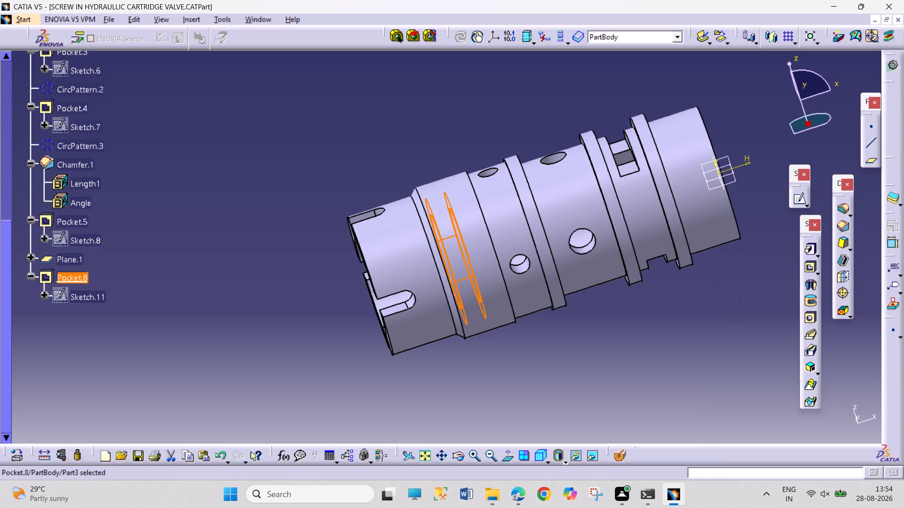
{"action": "left_click", "coordinate": [695, 394]}
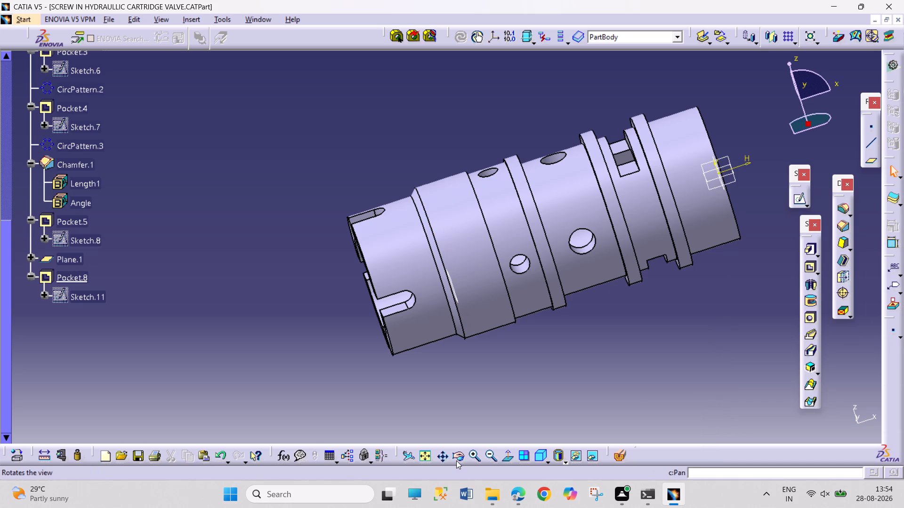
Check the new internal groove through the notched end and save the part.
{"action": "left_click", "coordinate": [457, 459]}
{"action": "left_click_drag", "start_coordinate": [431, 399], "coordinate": [552, 118]}
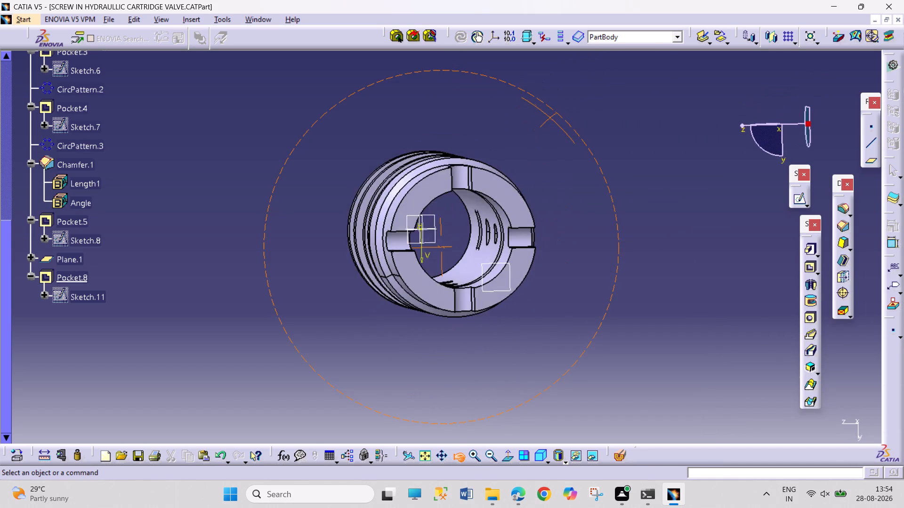
{"action": "left_click_drag", "start_coordinate": [552, 118], "coordinate": [635, 201]}
{"action": "key", "text": "ctrl+s"}
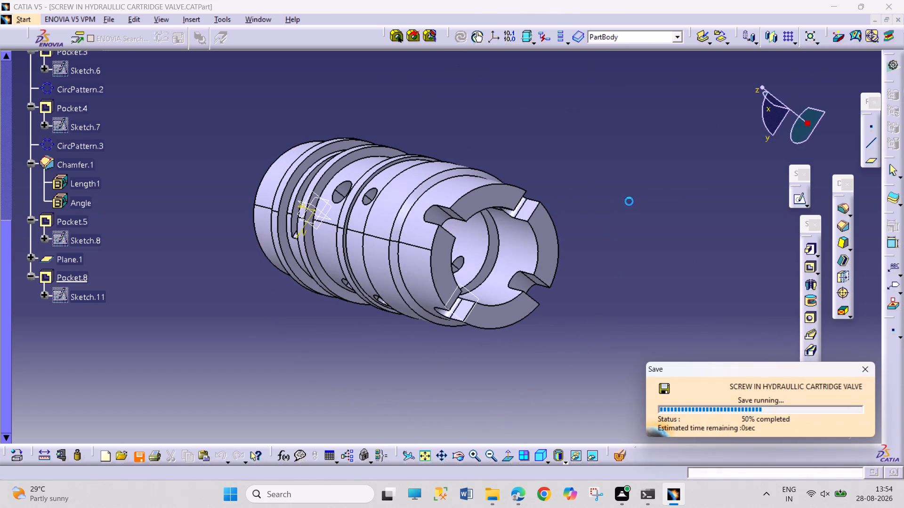
Switch to Drawing2 and update section view A-A to the modified part.
{"action": "left_click", "coordinate": [259, 18]}
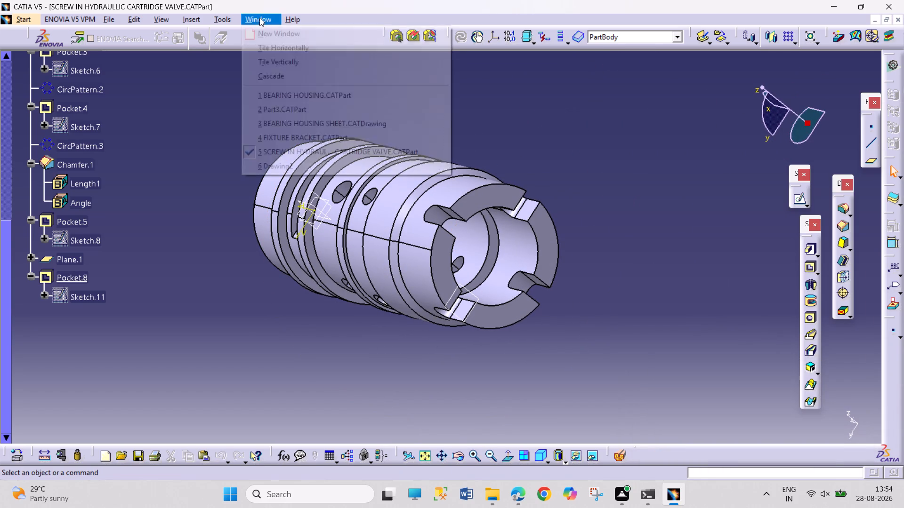
{"action": "left_click", "coordinate": [302, 167]}
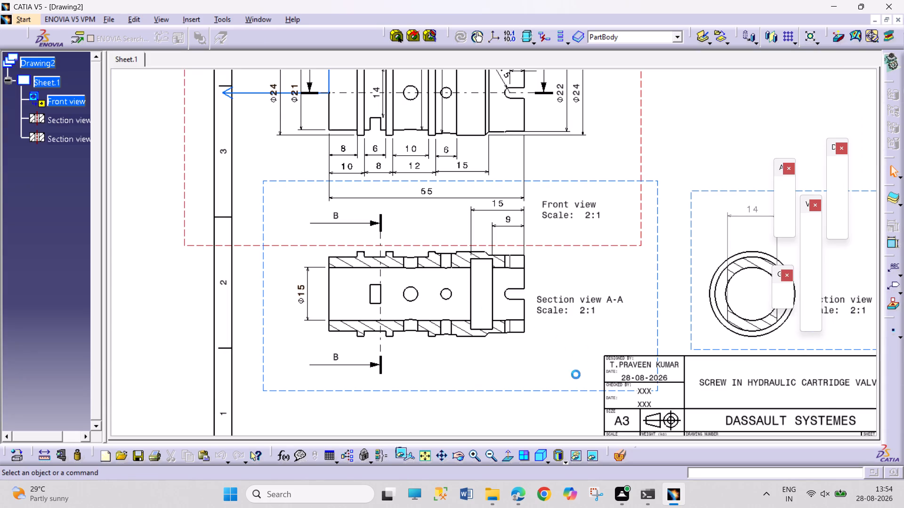
{"action": "right_click", "coordinate": [557, 393]}
{"action": "left_click", "coordinate": [590, 305]}
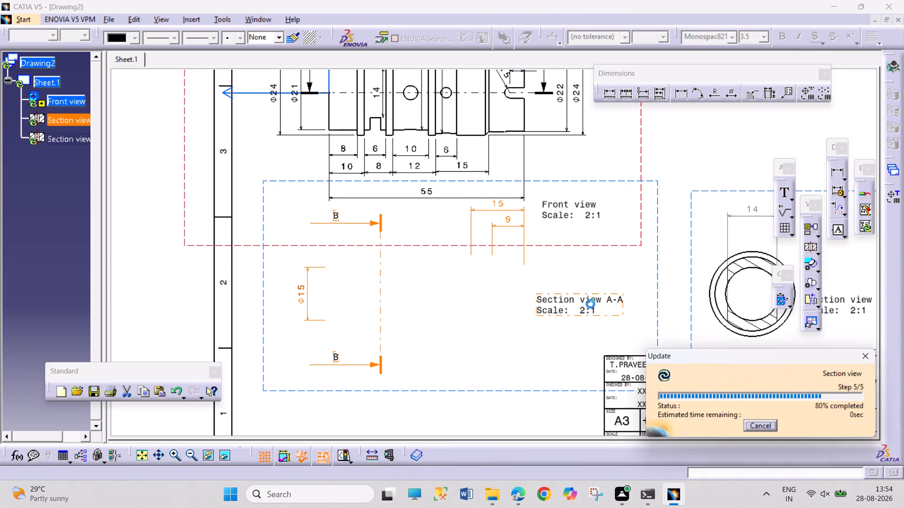
Delete the 9 and 15 length dimensions above section view A-A.
{"action": "right_click", "coordinate": [507, 220]}
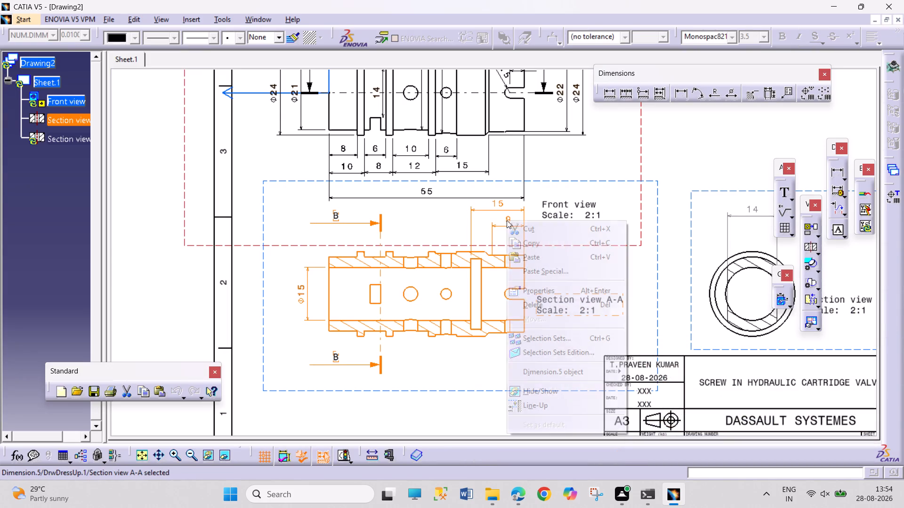
{"action": "left_click", "coordinate": [537, 304]}
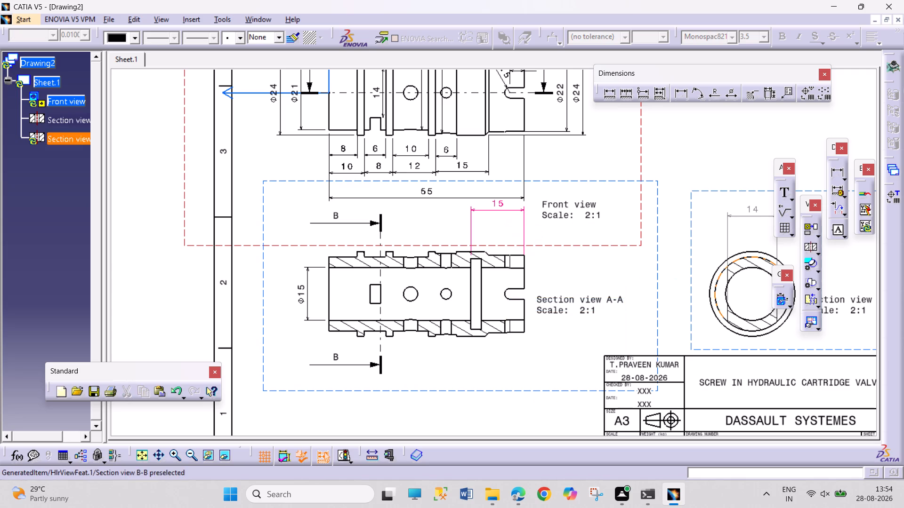
{"action": "right_click", "coordinate": [498, 206]}
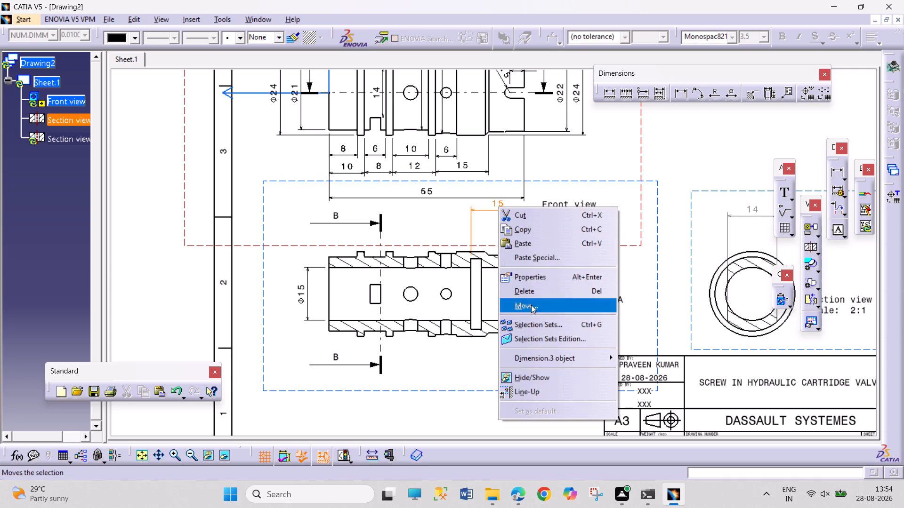
{"action": "left_click", "coordinate": [535, 290]}
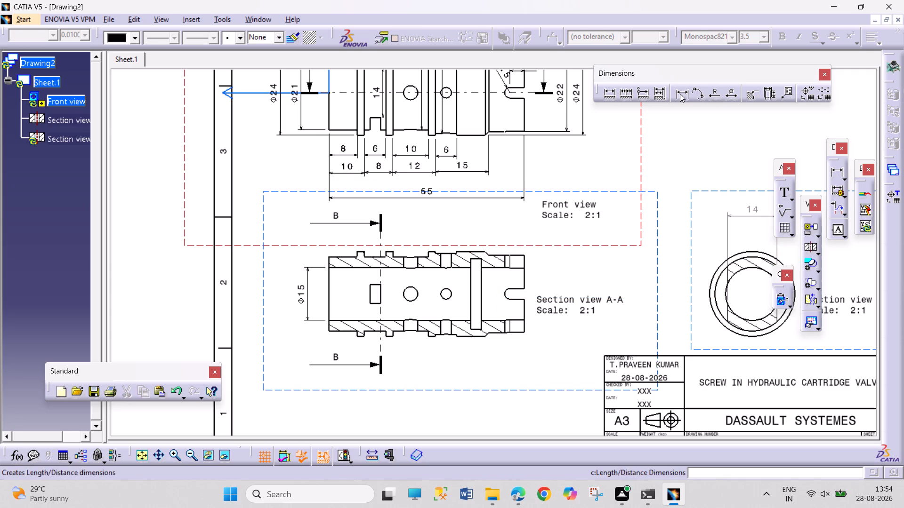
Dimension the length from the internal groove's far edge to the notched end in section view A-A, placing it above the view.
{"action": "left_click", "coordinate": [679, 94]}
{"action": "left_click", "coordinate": [468, 280]}
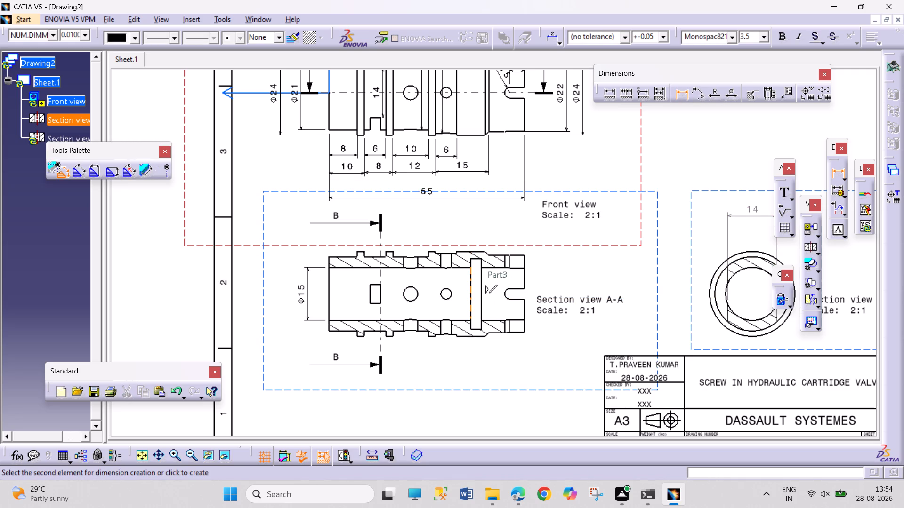
{"action": "left_click", "coordinate": [525, 280]}
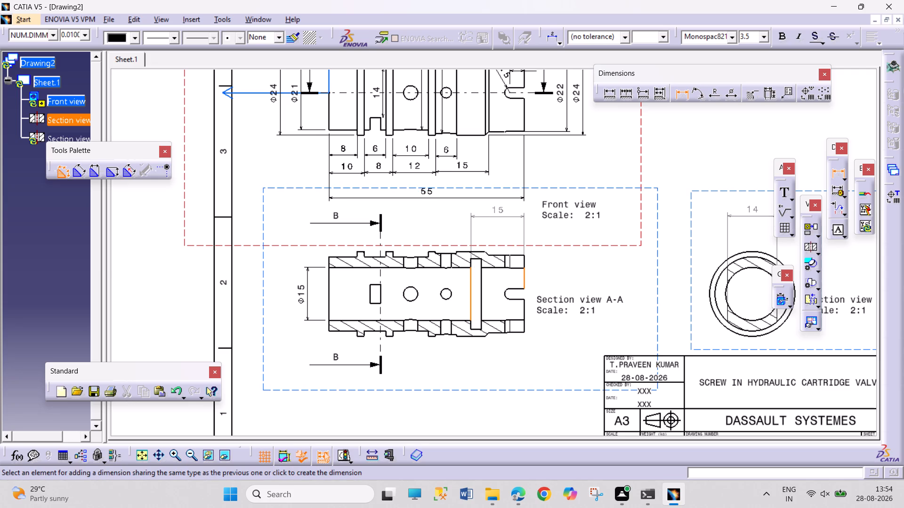
{"action": "left_click", "coordinate": [502, 215]}
Dimension the length from the internal groove's near edge to the notched end, placing it between section view A-A and the previous dimension.
{"action": "left_click_drag", "start_coordinate": [682, 95], "coordinate": [677, 101]}
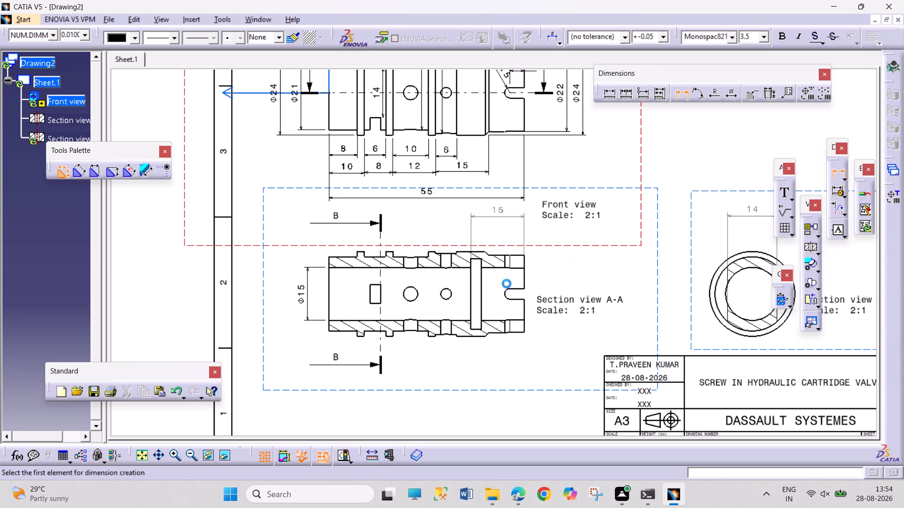
{"action": "left_click", "coordinate": [481, 280]}
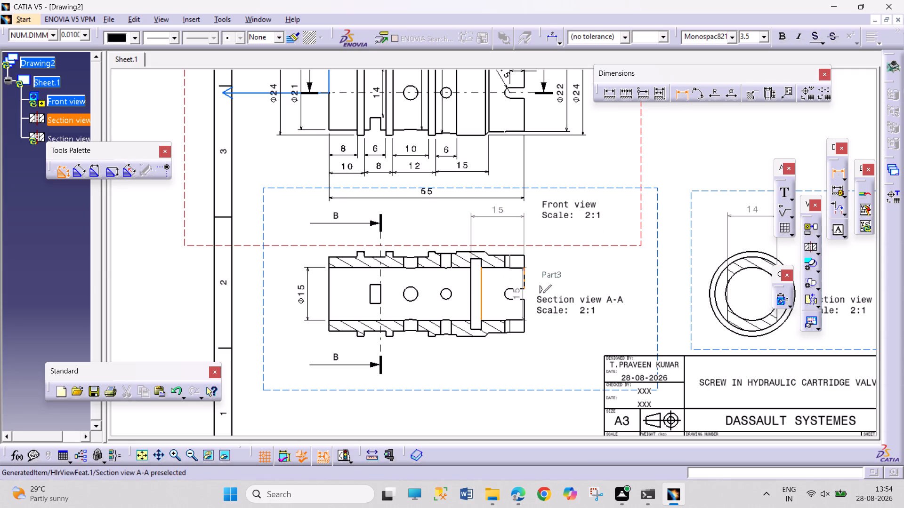
{"action": "left_click", "coordinate": [525, 279]}
{"action": "left_click", "coordinate": [505, 238]}
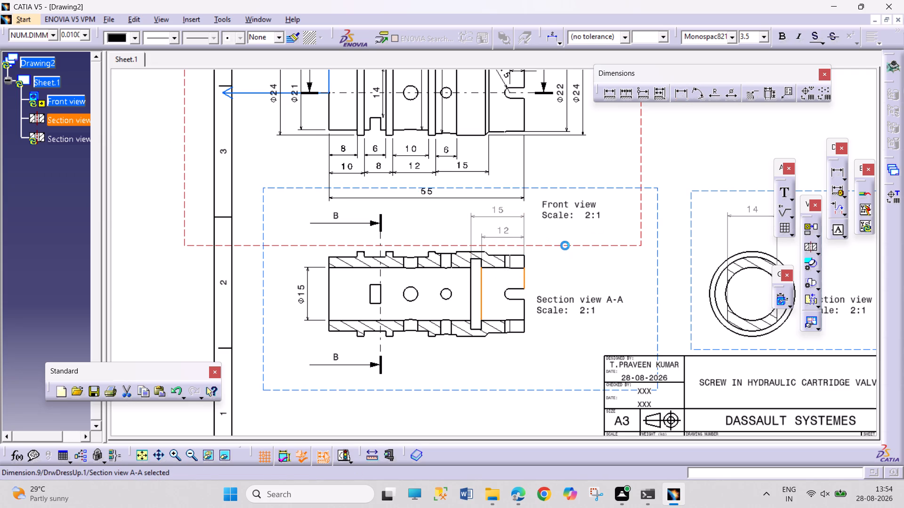
{"action": "middle_click_drag", "start_coordinate": [564, 325], "coordinate": [566, 339]}
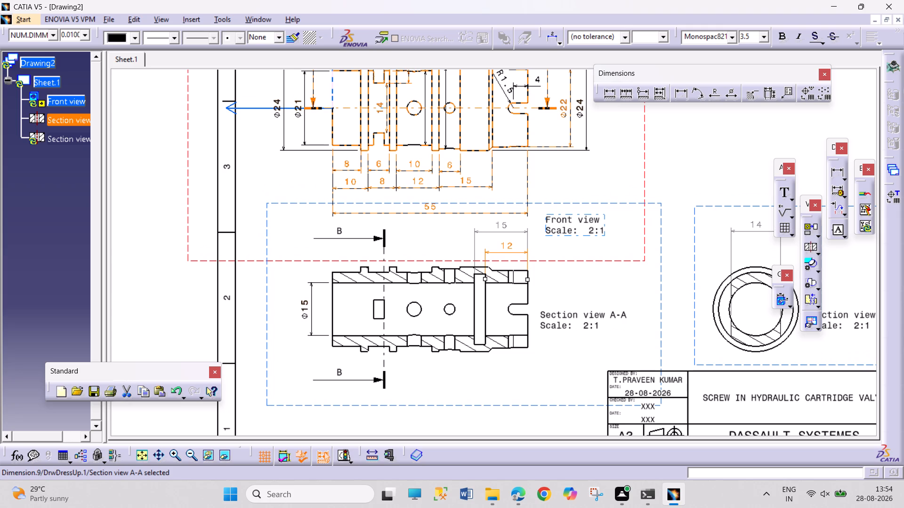
Update the front view and section view B-B to the modified part.
{"action": "right_click", "coordinate": [647, 144]}
{"action": "right_click", "coordinate": [645, 141]}
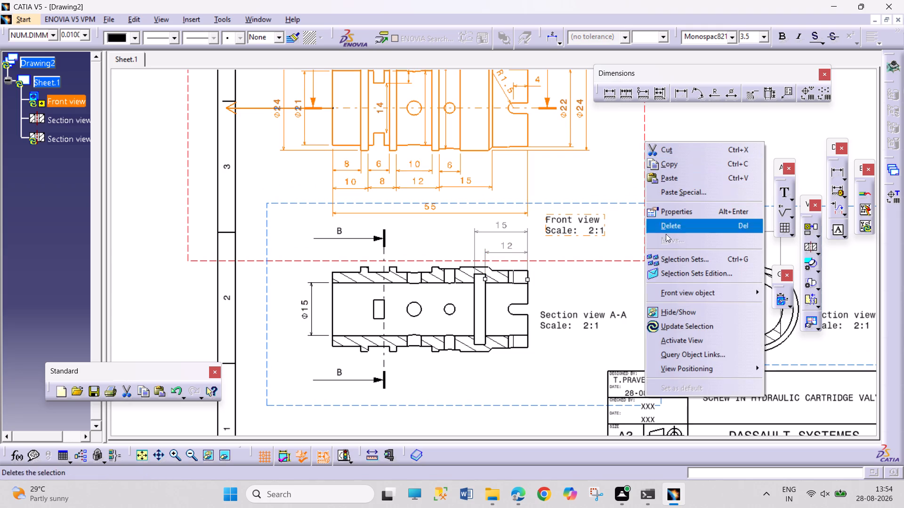
{"action": "left_click", "coordinate": [668, 327]}
{"action": "middle_click_drag", "start_coordinate": [635, 250], "coordinate": [521, 250]}
{"action": "right_click", "coordinate": [661, 205]}
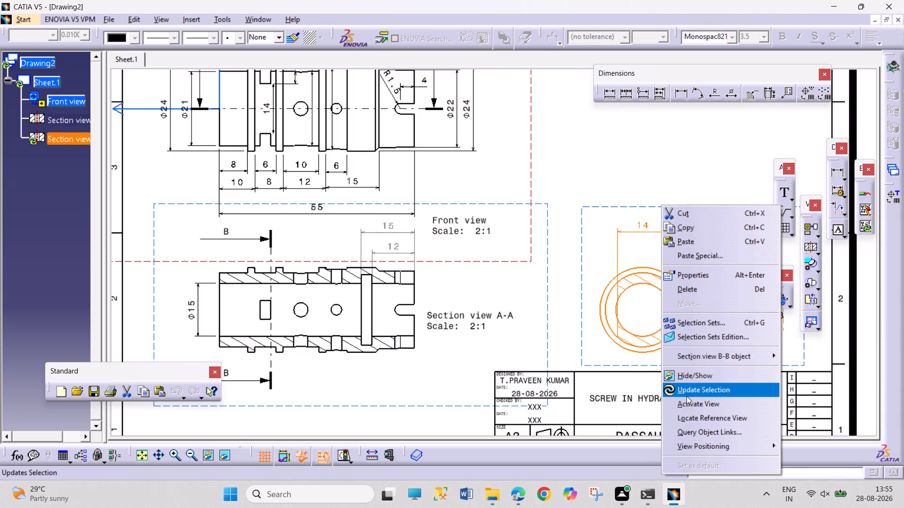
{"action": "left_click", "coordinate": [686, 396]}
Delete the 14 dimension above section view B-B.
{"action": "middle_click_drag", "start_coordinate": [549, 323], "coordinate": [551, 321]}
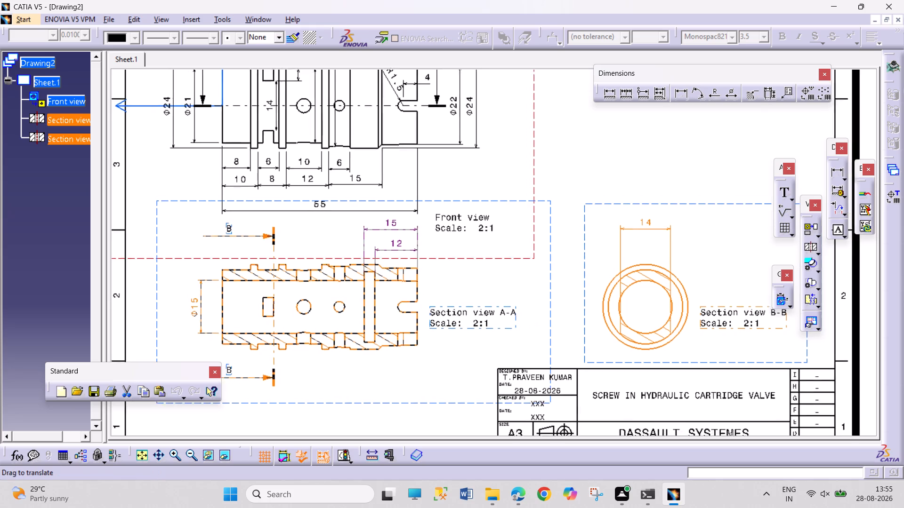
{"action": "middle_click_drag", "start_coordinate": [551, 321], "coordinate": [580, 302]}
{"action": "left_click", "coordinate": [612, 153]}
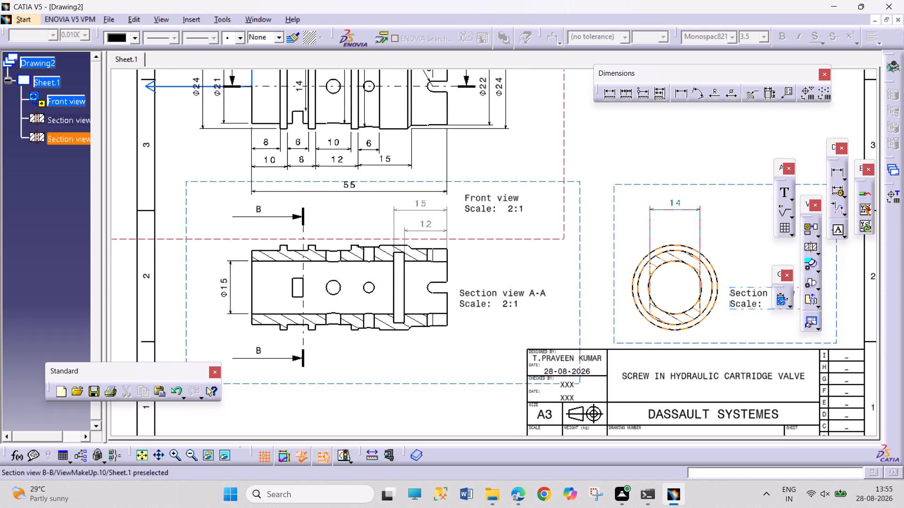
{"action": "right_click", "coordinate": [677, 205]}
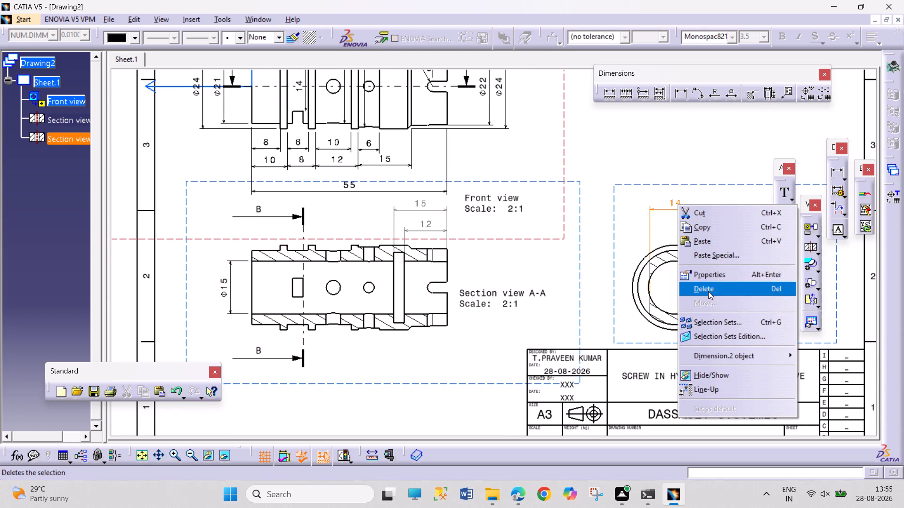
{"action": "left_click", "coordinate": [708, 282]}
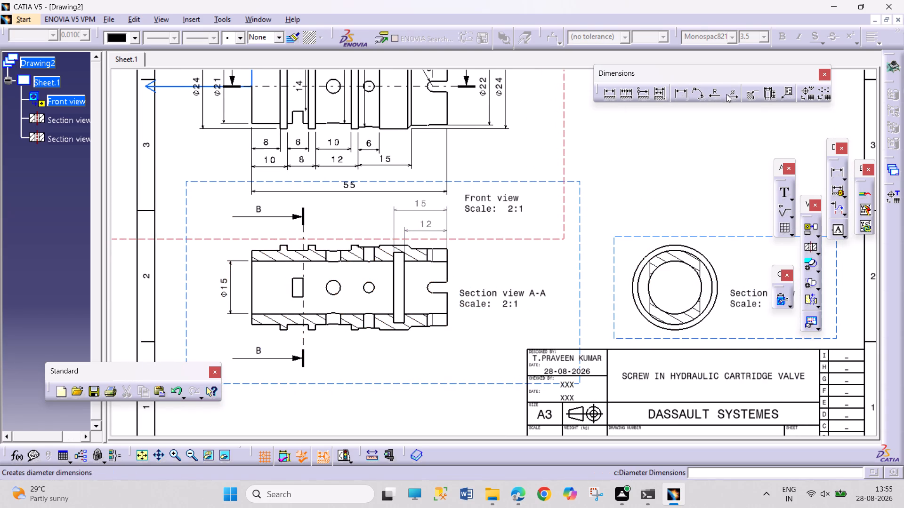
Dimension the distance between the two vertical flats in section view B-B, placing it above the view.
{"action": "left_click", "coordinate": [735, 95]}
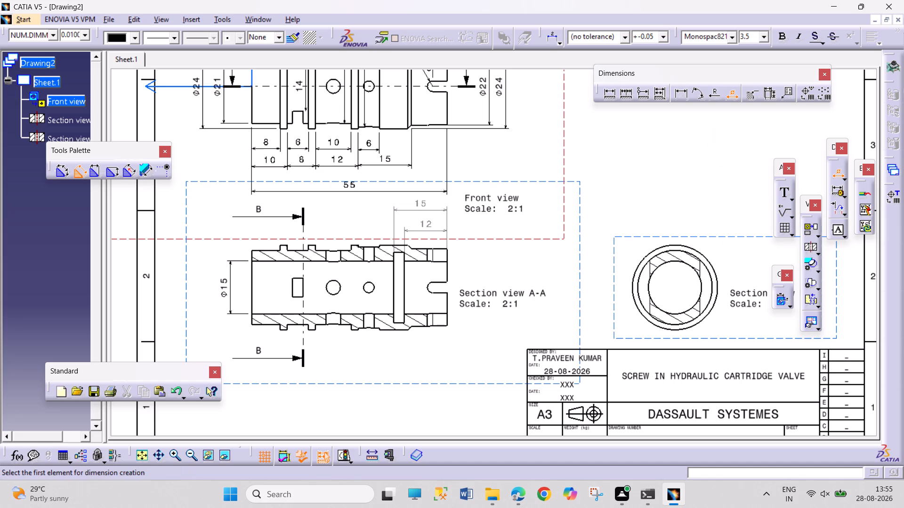
{"action": "left_click", "coordinate": [677, 95]}
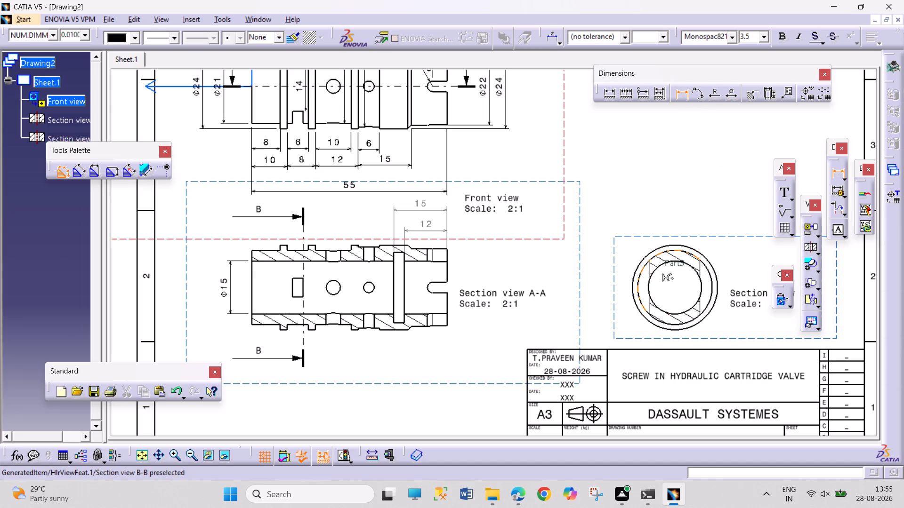
{"action": "left_click", "coordinate": [651, 268]}
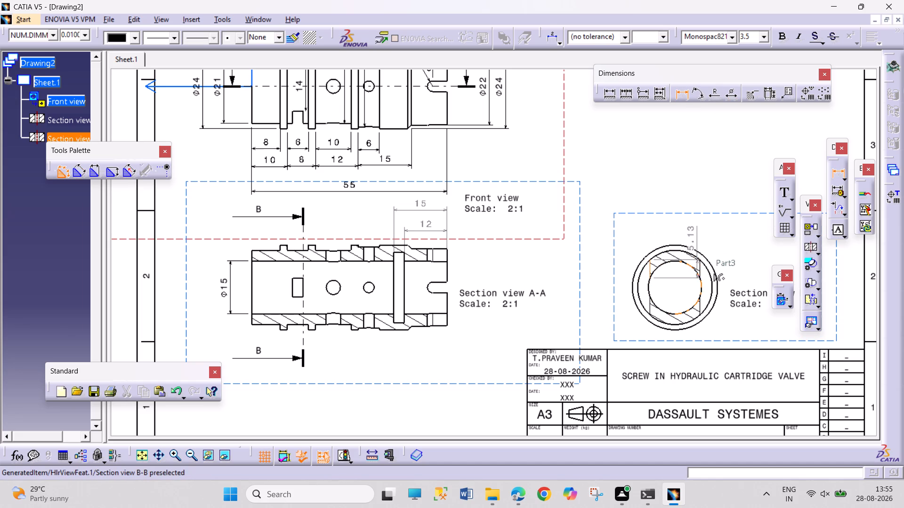
{"action": "left_click", "coordinate": [700, 268]}
{"action": "left_click", "coordinate": [684, 220]}
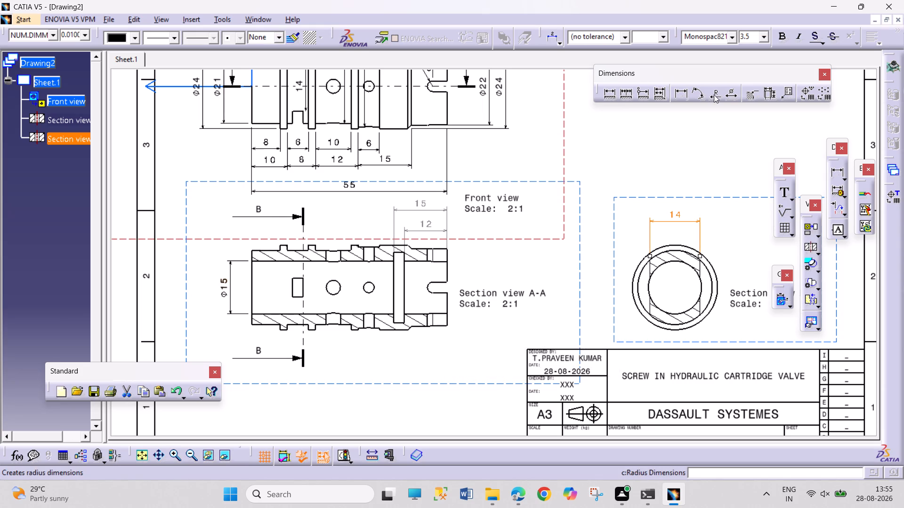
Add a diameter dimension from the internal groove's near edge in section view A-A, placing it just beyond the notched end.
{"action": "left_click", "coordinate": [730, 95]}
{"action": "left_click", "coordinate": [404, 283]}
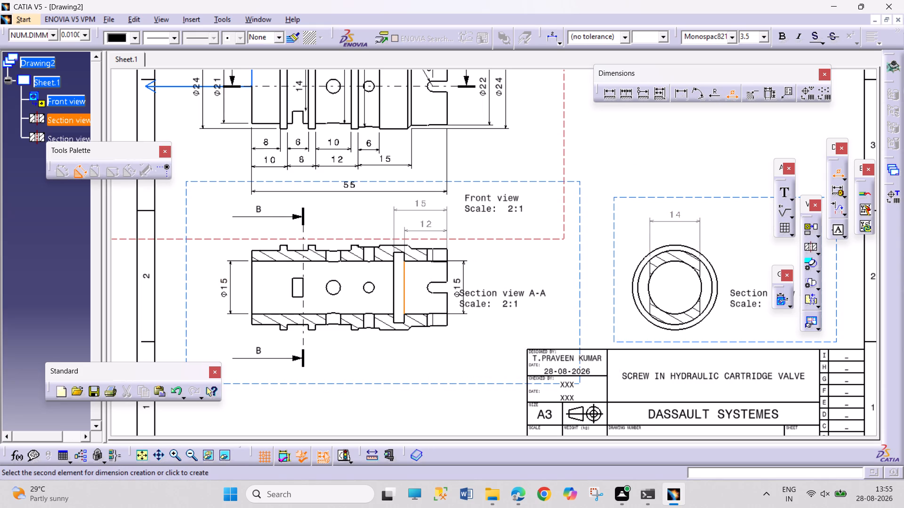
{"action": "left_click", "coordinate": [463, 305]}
Move the section view A-A label away from the notched end into the clear space towards section view B-B.
{"action": "left_click_drag", "start_coordinate": [501, 295], "coordinate": [500, 319]}
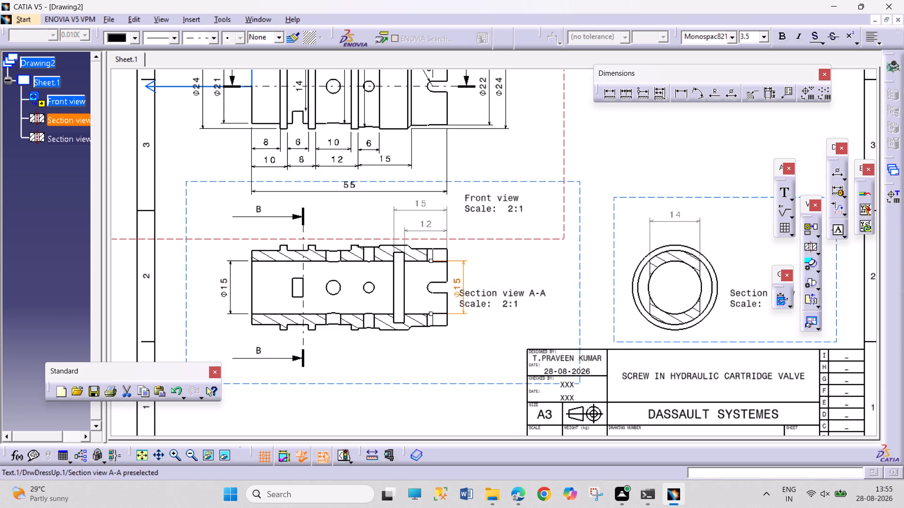
{"action": "left_click_drag", "start_coordinate": [500, 319], "coordinate": [560, 252]}
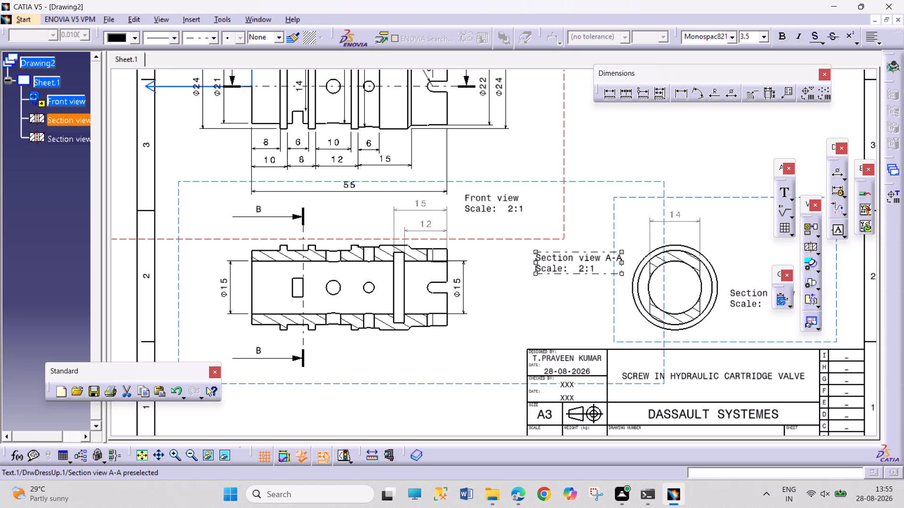
{"action": "left_click_drag", "start_coordinate": [560, 252], "coordinate": [559, 250]}
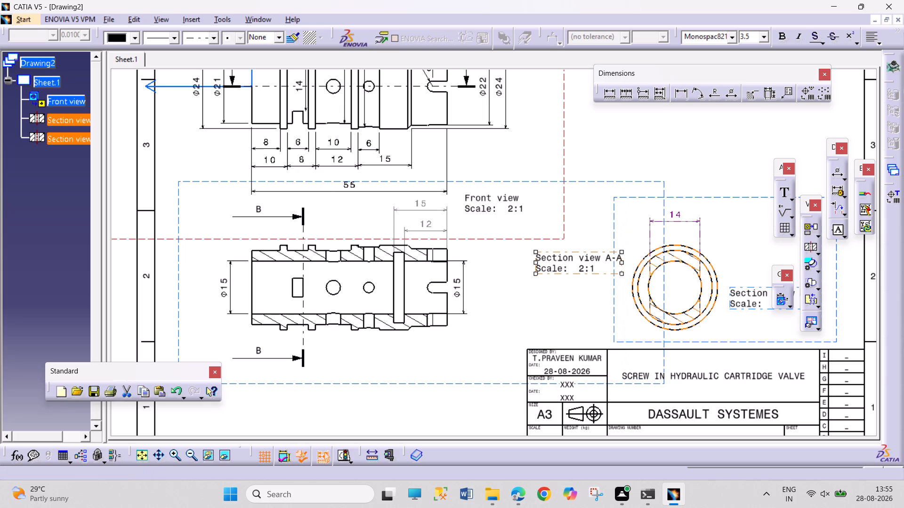
Shift section view B-B slightly farther away from section view A-A.
{"action": "left_click_drag", "start_coordinate": [614, 220], "coordinate": [622, 221]}
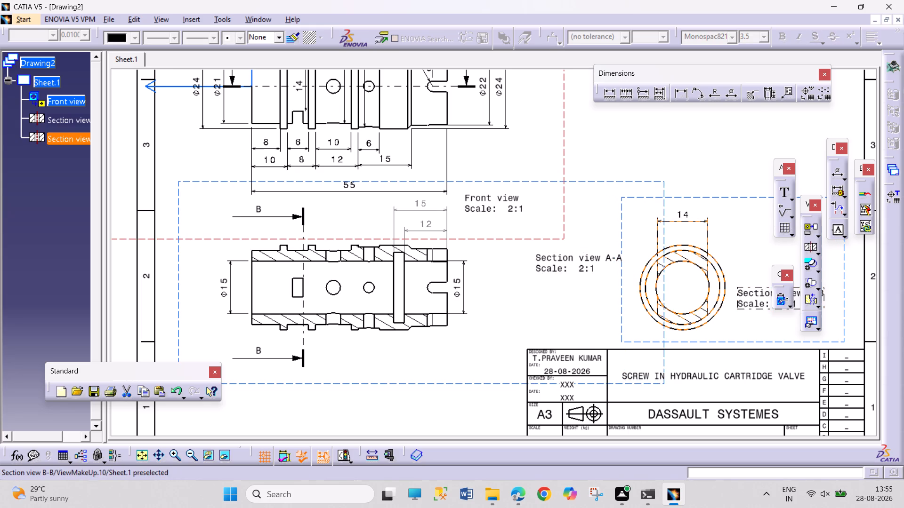
{"action": "left_click", "coordinate": [714, 154]}
{"action": "left_click_drag", "start_coordinate": [621, 221], "coordinate": [629, 222]}
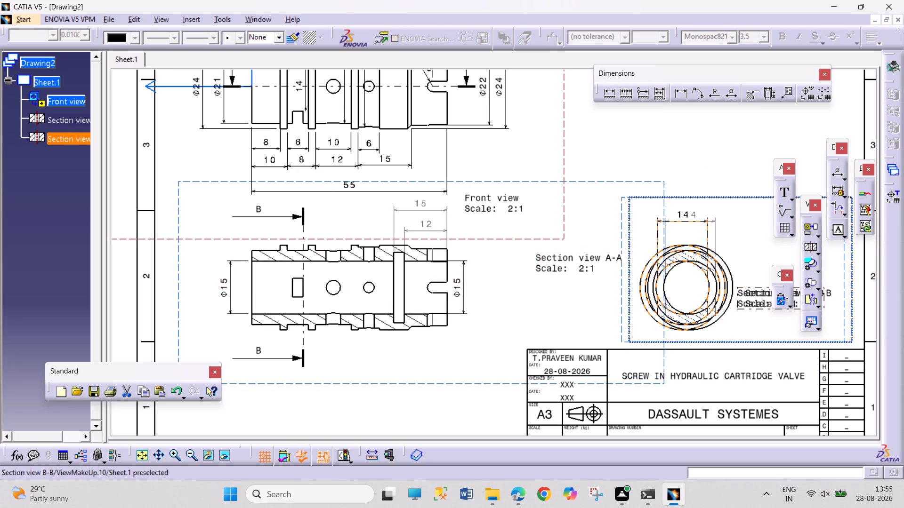
{"action": "left_click_drag", "start_coordinate": [629, 222], "coordinate": [630, 223]}
{"action": "left_click", "coordinate": [662, 167]}
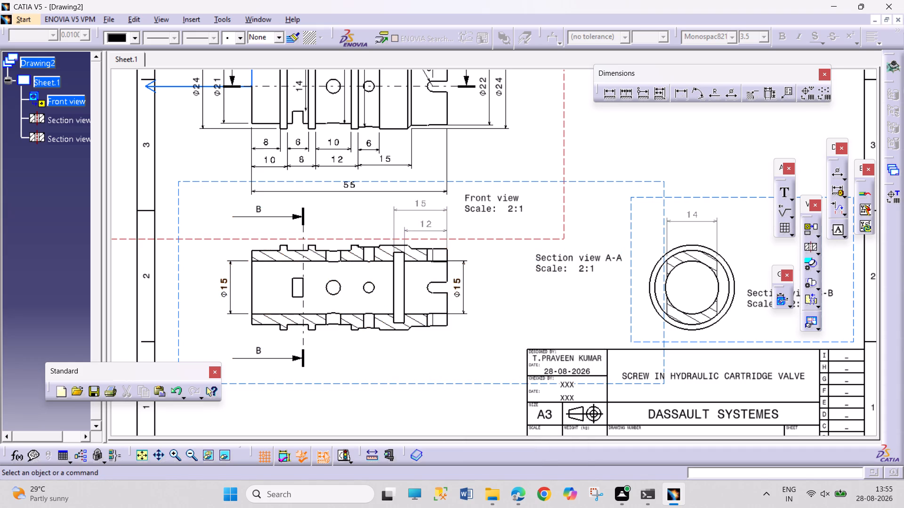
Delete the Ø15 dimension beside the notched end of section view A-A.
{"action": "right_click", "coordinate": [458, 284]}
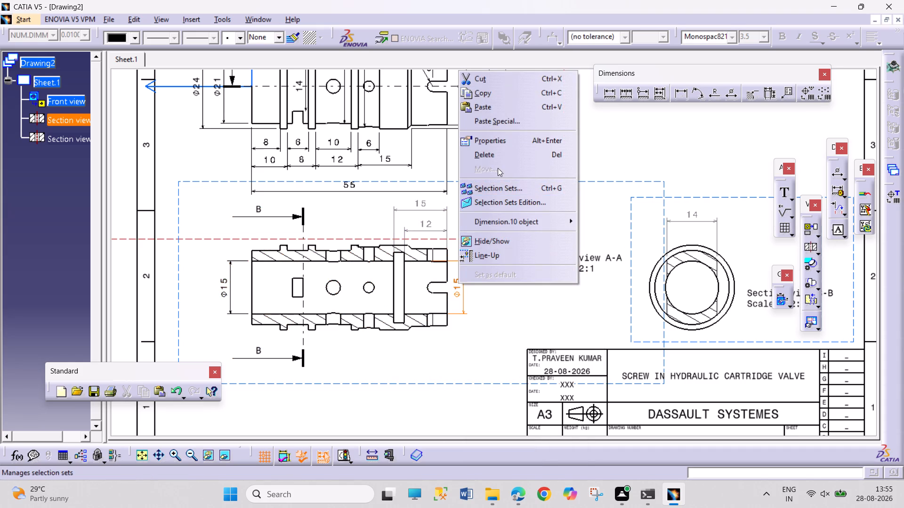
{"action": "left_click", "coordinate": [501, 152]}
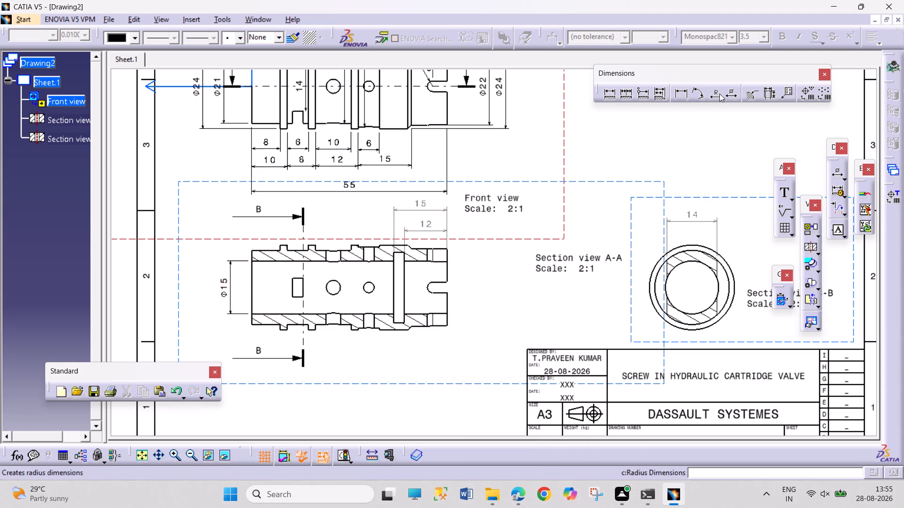
Dimension the internal groove's diameter in section view A-A, placing it beyond the notched end.
{"action": "left_click", "coordinate": [730, 92]}
{"action": "left_click", "coordinate": [401, 252]}
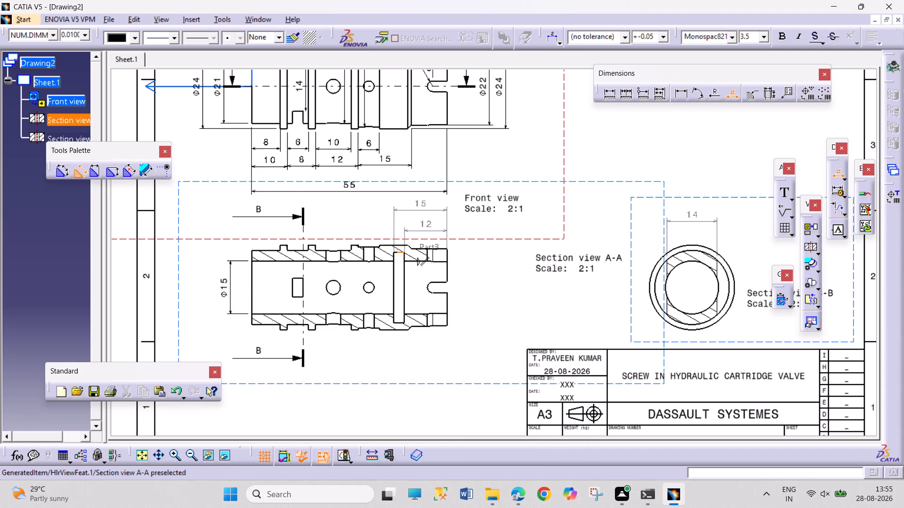
{"action": "left_click", "coordinate": [401, 323]}
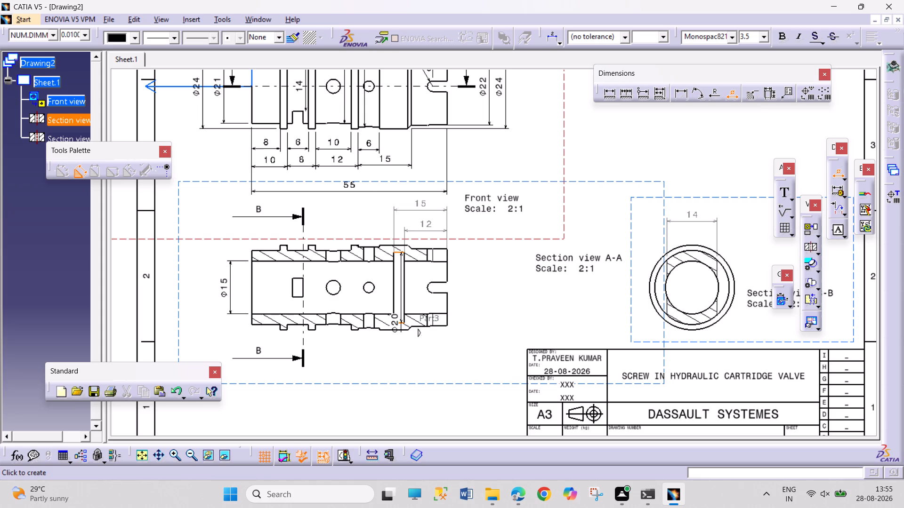
{"action": "left_click", "coordinate": [476, 290]}
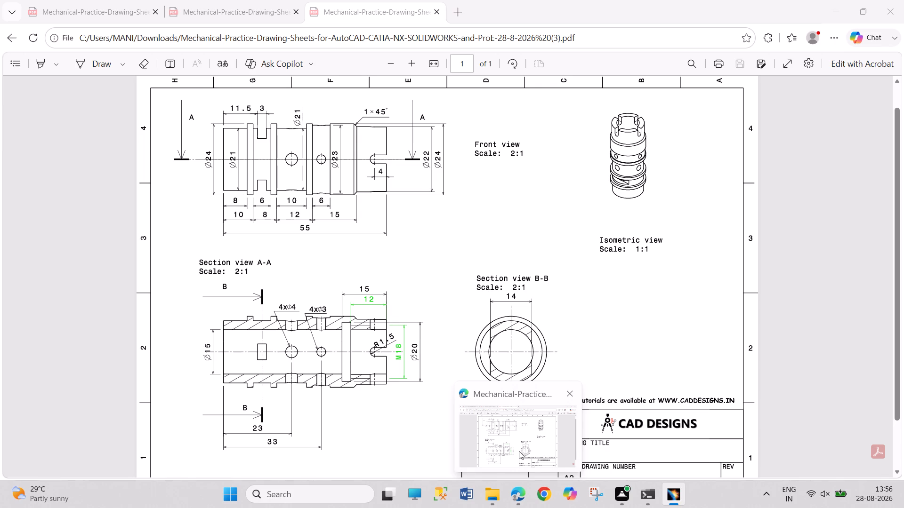
Dimension the length from section view A-A's plain end to the larger round hole's centre, placing it below the view.
{"action": "middle_click_drag", "start_coordinate": [407, 389], "coordinate": [456, 372]}
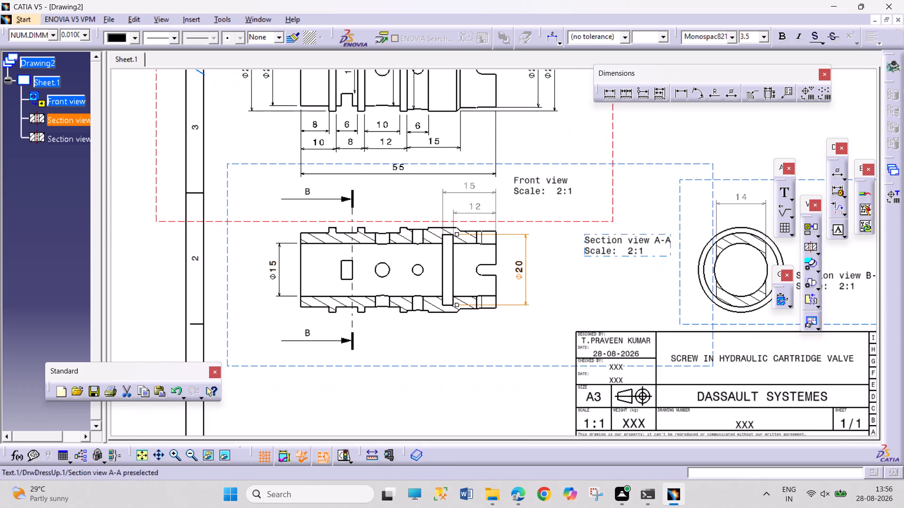
{"action": "left_click", "coordinate": [682, 97]}
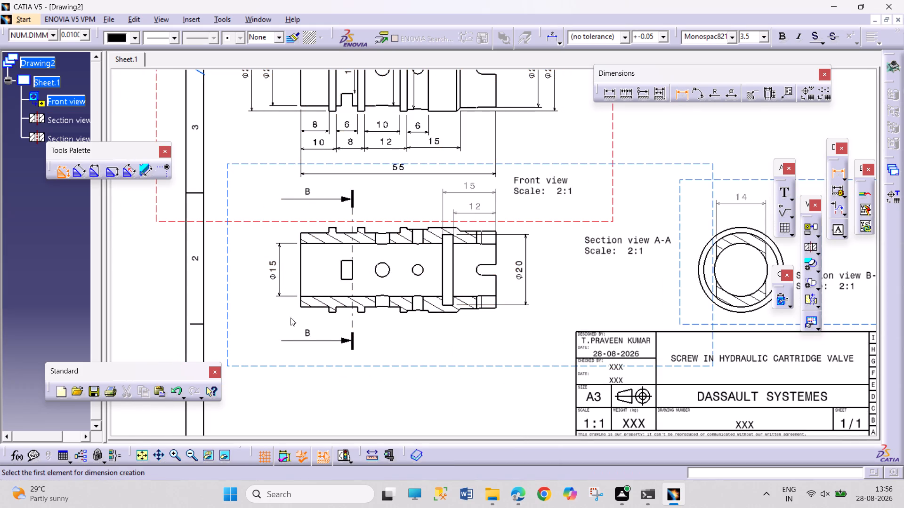
{"action": "left_click", "coordinate": [302, 274]}
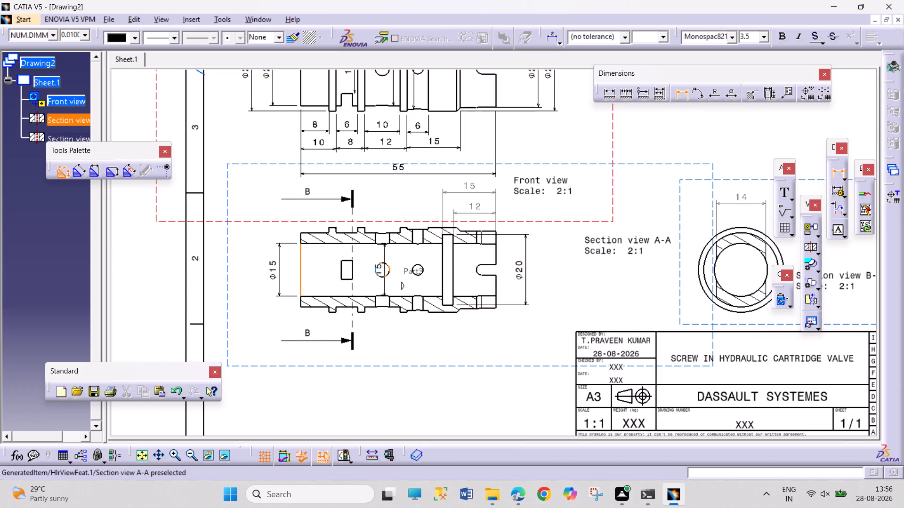
{"action": "left_click", "coordinate": [386, 275]}
{"action": "left_click", "coordinate": [356, 375]}
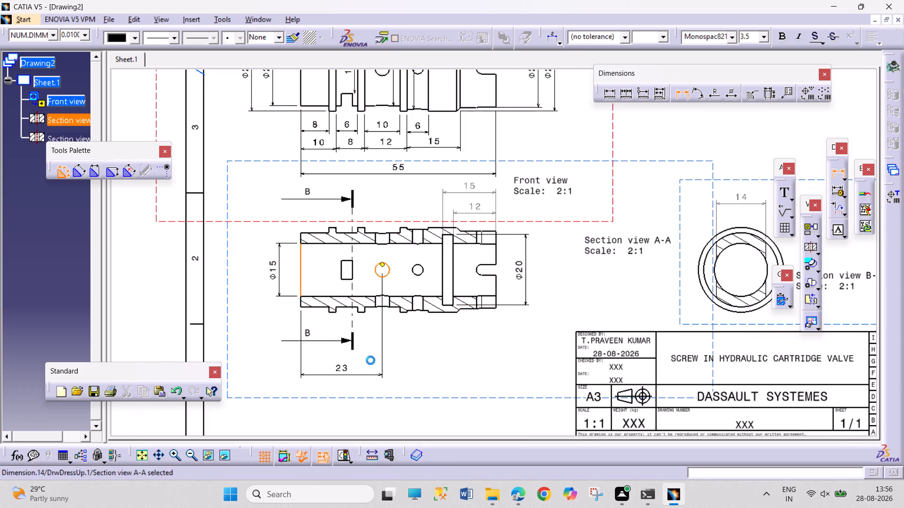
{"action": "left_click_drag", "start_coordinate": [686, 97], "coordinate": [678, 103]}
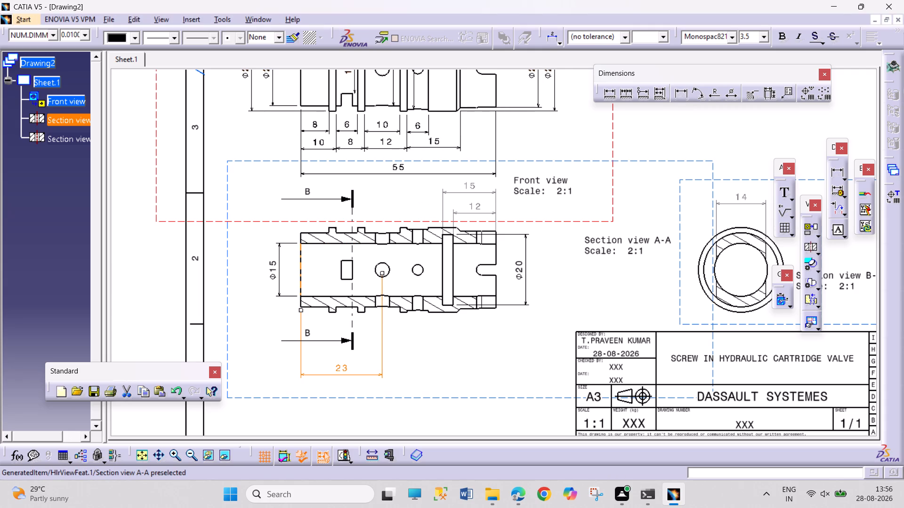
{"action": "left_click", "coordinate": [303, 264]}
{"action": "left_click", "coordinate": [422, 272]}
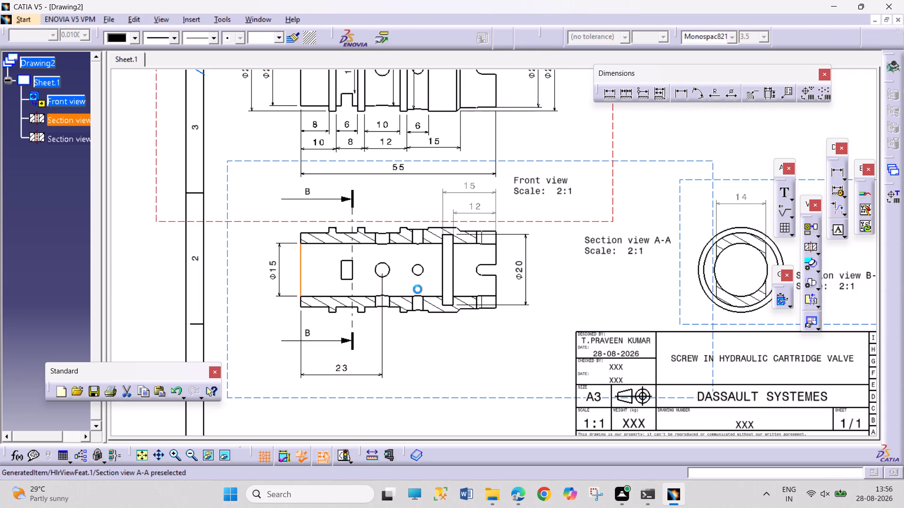
Dimension the length from section view A-A's plain end to the smaller round hole's centre, placing it below the 23 dimension.
{"action": "left_click", "coordinate": [686, 97]}
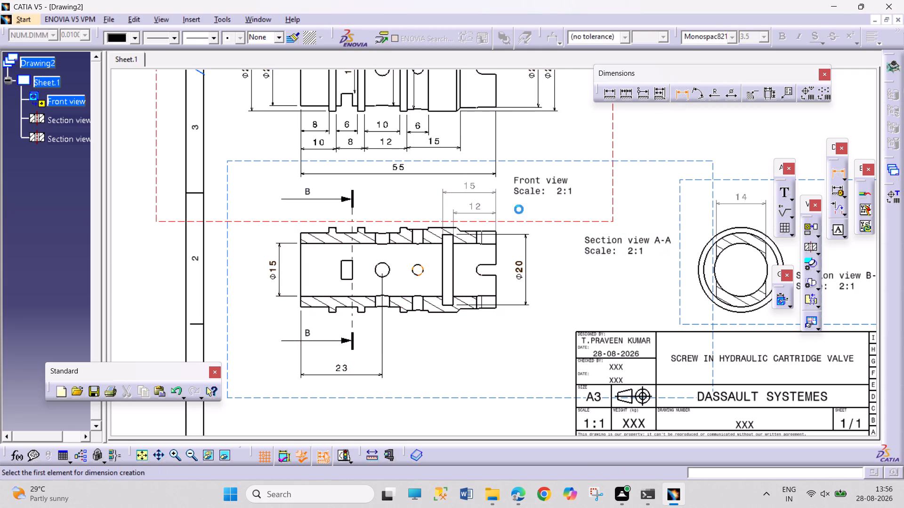
{"action": "left_click", "coordinate": [299, 273]}
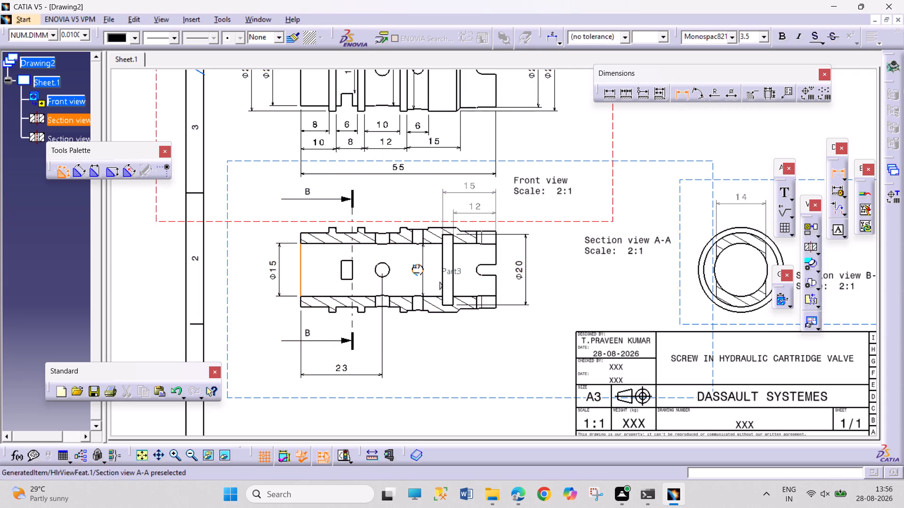
{"action": "left_click", "coordinate": [423, 273]}
{"action": "left_click", "coordinate": [366, 403]}
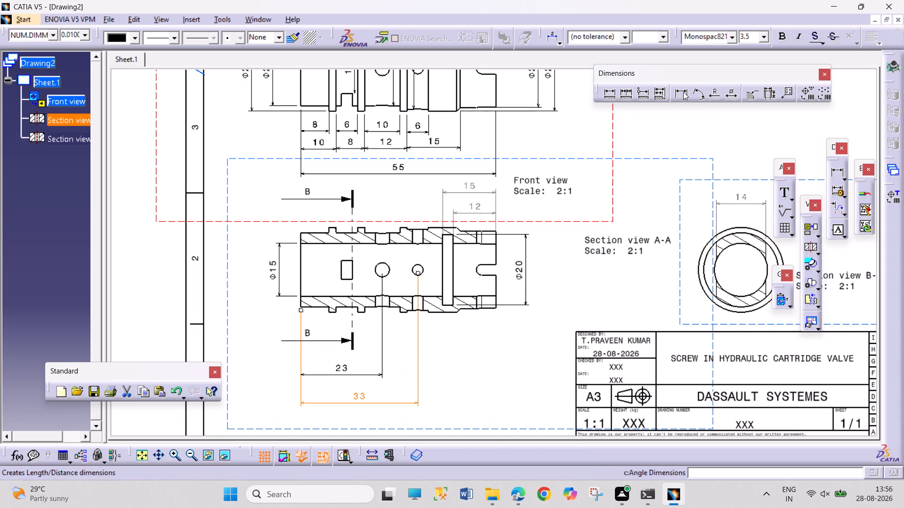
Dimension the larger round hole's diameter in section view A-A, placing the value above the view.
{"action": "left_click", "coordinate": [730, 97]}
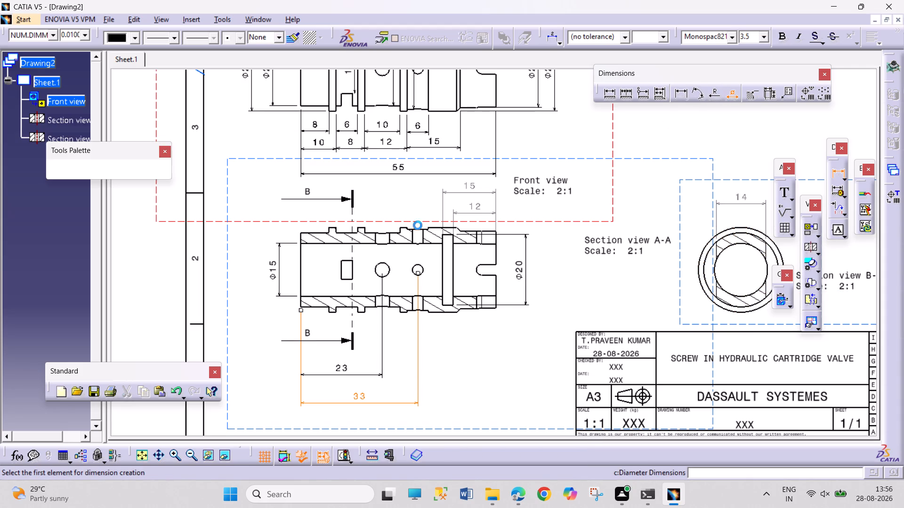
{"action": "left_click", "coordinate": [389, 265]}
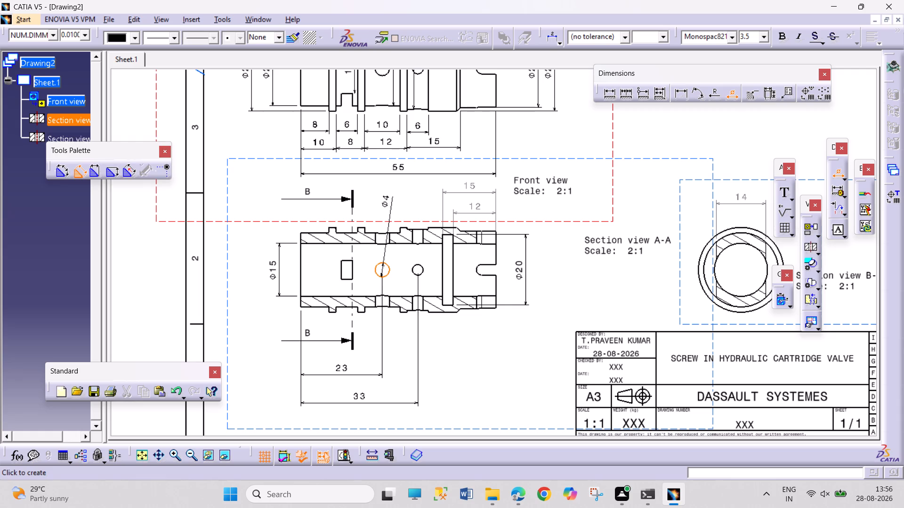
{"action": "left_click", "coordinate": [393, 202]}
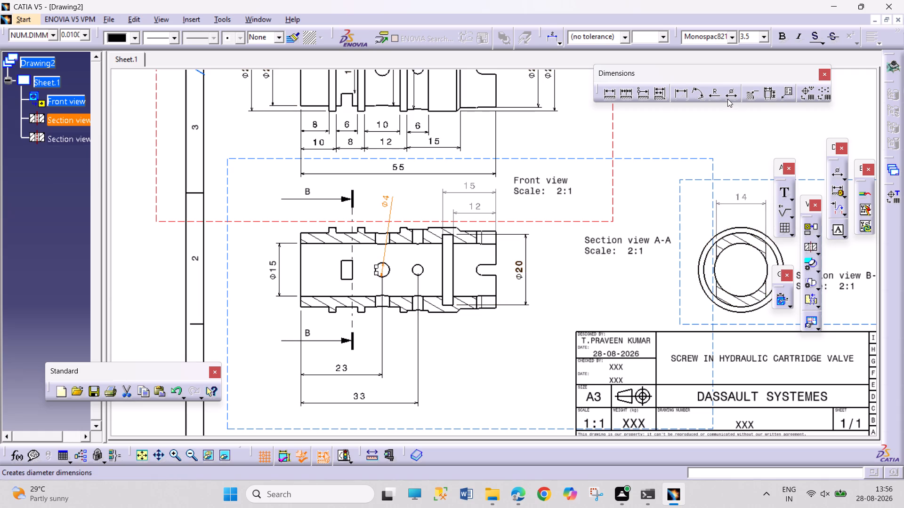
Dimension the smaller round hole's diameter in section view A-A, placing it above the view beside the Ø4 dimension.
{"action": "left_click", "coordinate": [727, 99]}
{"action": "left_click", "coordinate": [420, 266]}
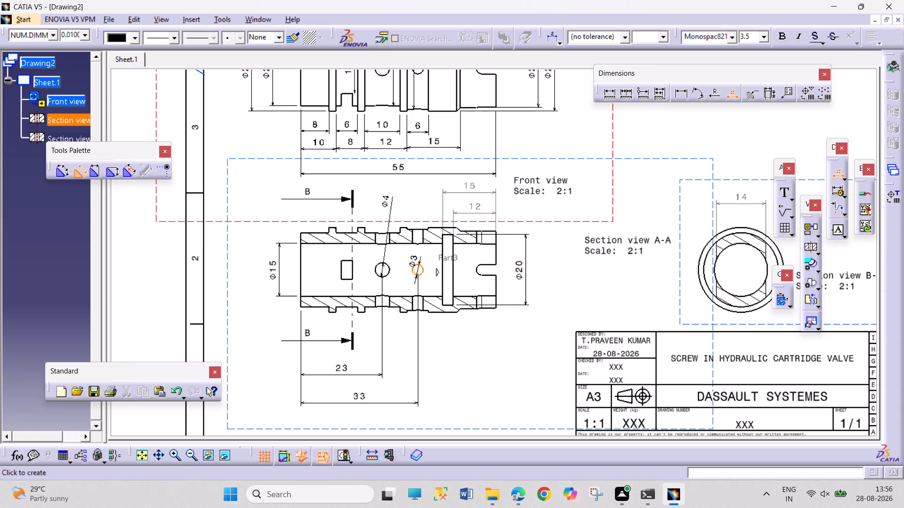
{"action": "left_click", "coordinate": [425, 200]}
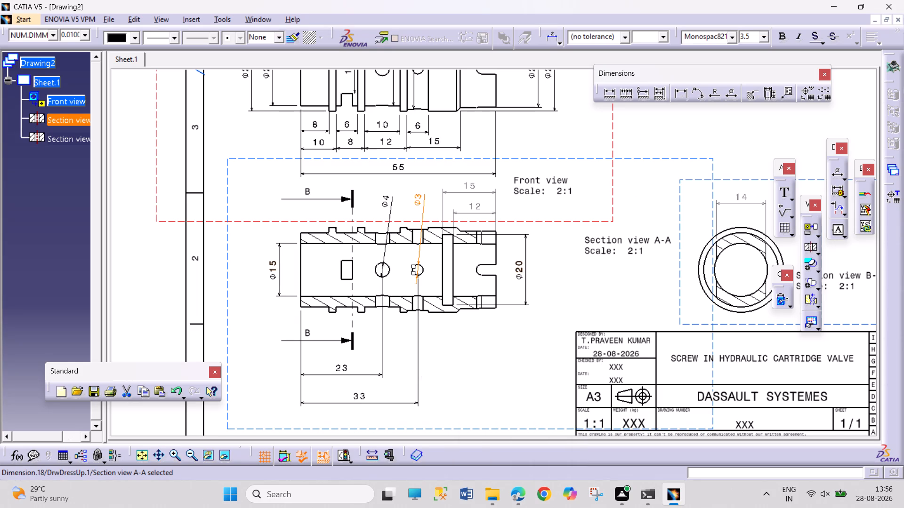
{"action": "left_click", "coordinate": [706, 119]}
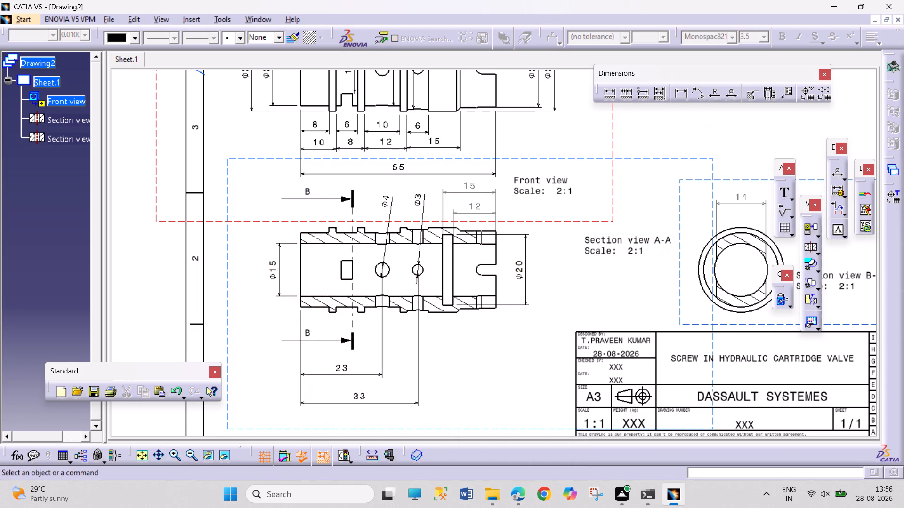
Dimension the radius of the end notch's rounded bottom in section view A-A.
{"action": "left_click", "coordinate": [750, 89]}
{"action": "left_click_drag", "start_coordinate": [751, 95], "coordinate": [751, 99]}
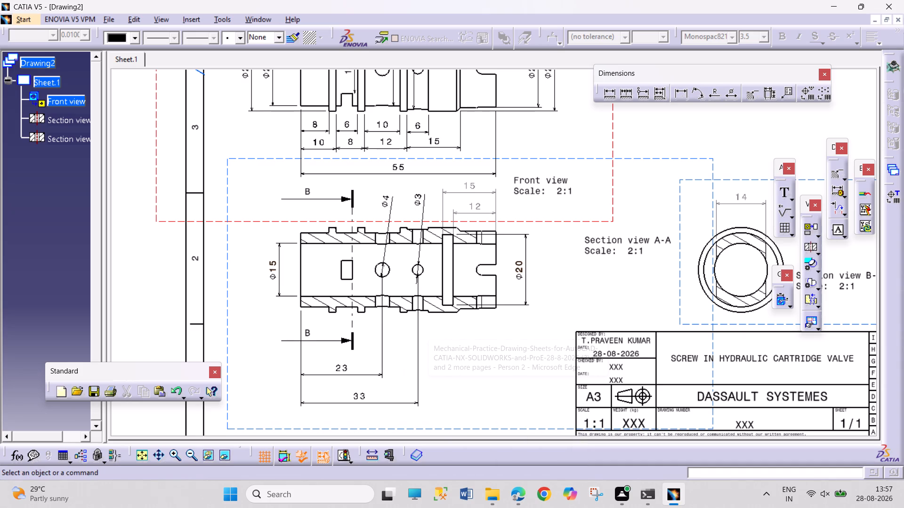
{"action": "left_click", "coordinate": [716, 94]}
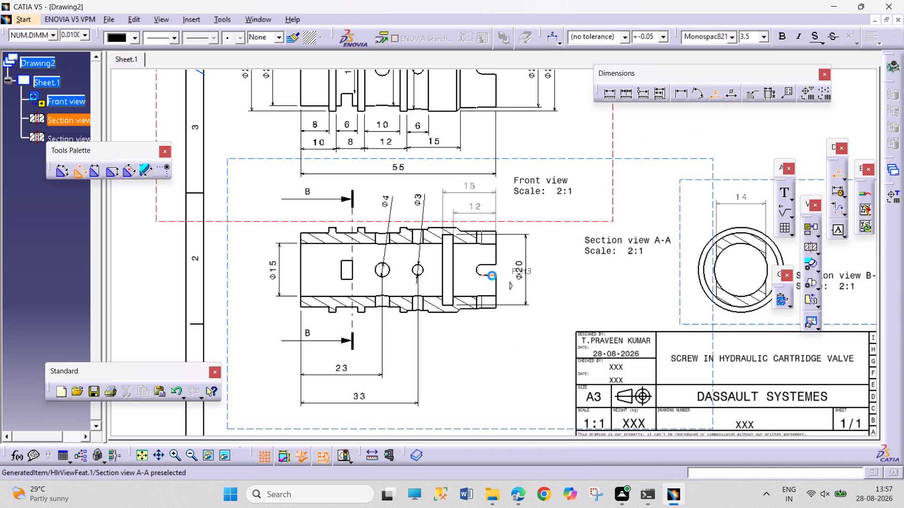
{"action": "left_click", "coordinate": [477, 272]}
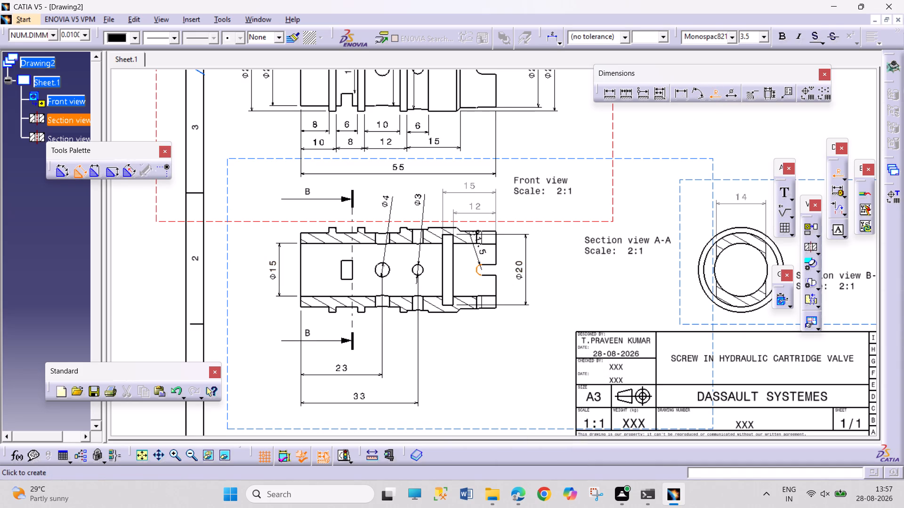
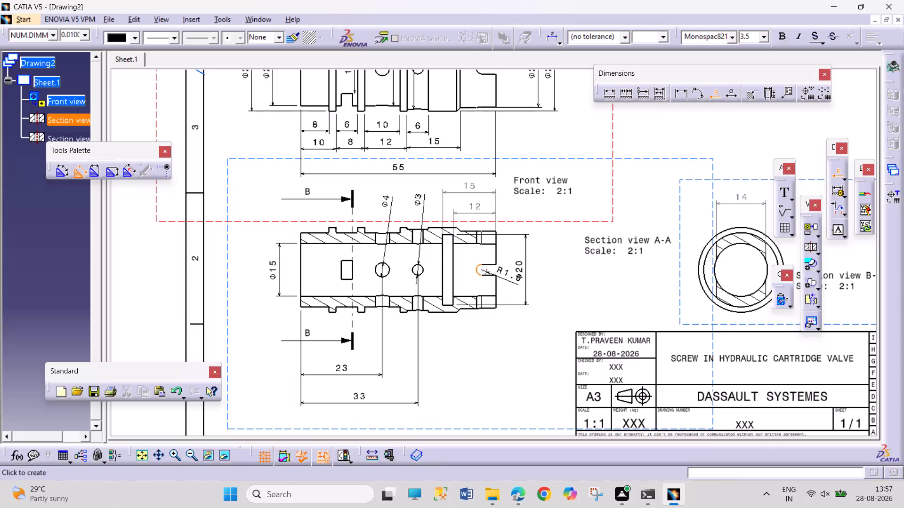
Place the radius dimension of the open slot's rounded end in section view A-A.
{"action": "left_click", "coordinate": [521, 285]}
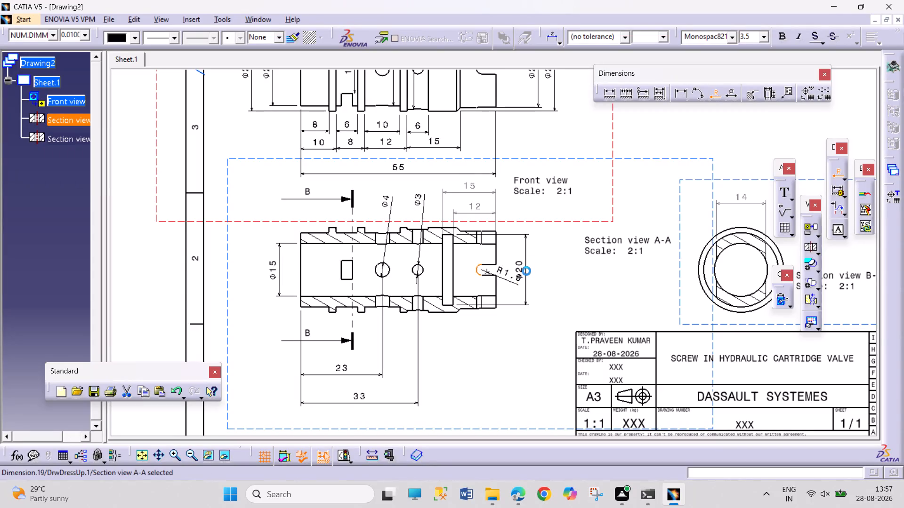
Move the Ø20 dimension in section view A-A farther from the part's slotted end, clear of the slot's radius dimension.
{"action": "left_click_drag", "start_coordinate": [520, 265], "coordinate": [539, 265]}
{"action": "left_click", "coordinate": [533, 349]}
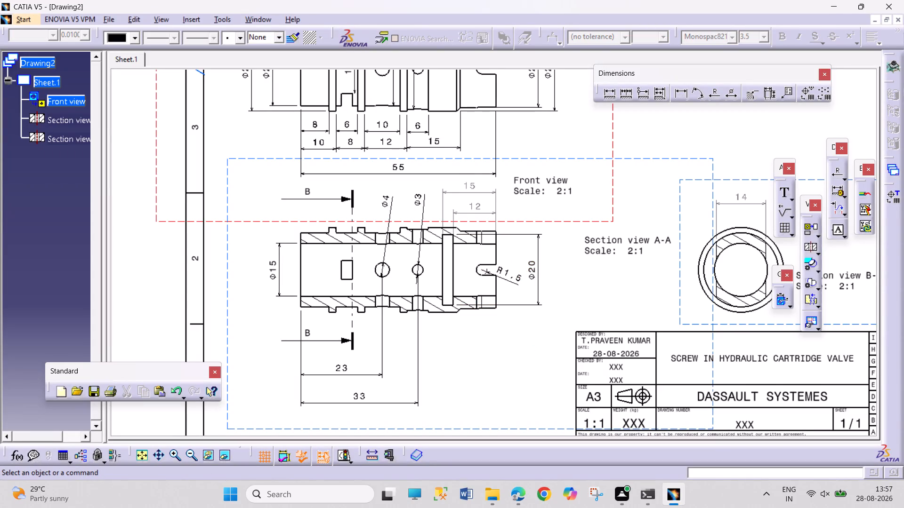
Dimension the length of the open end slot's straight edge in section view A-A.
{"action": "left_click", "coordinate": [680, 94]}
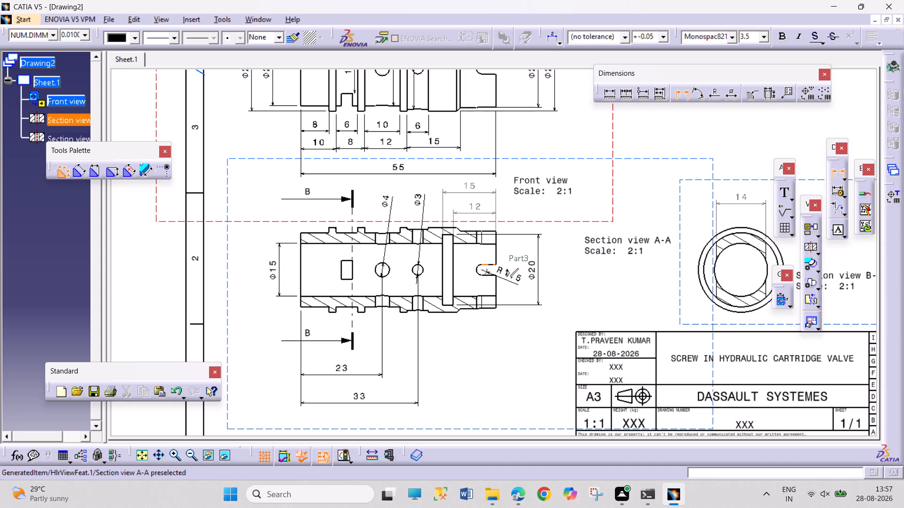
{"action": "left_click", "coordinate": [490, 262]}
{"action": "left_click", "coordinate": [518, 253]}
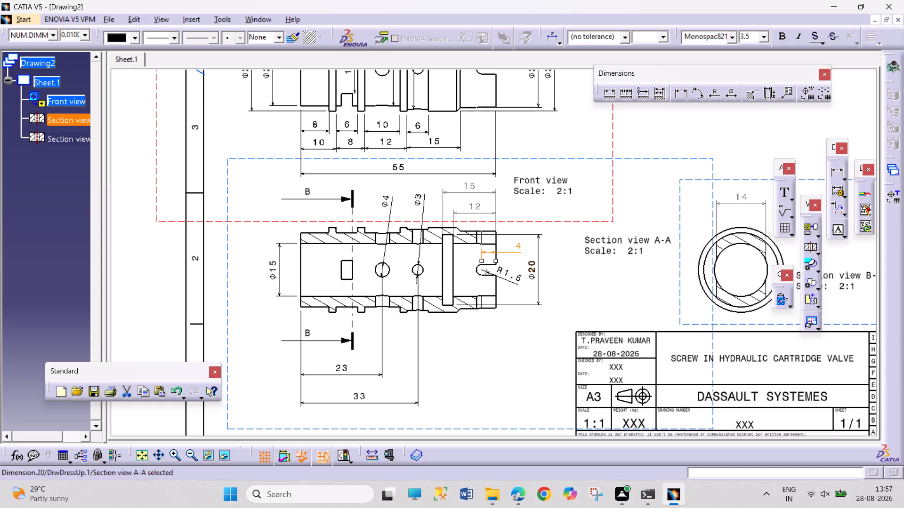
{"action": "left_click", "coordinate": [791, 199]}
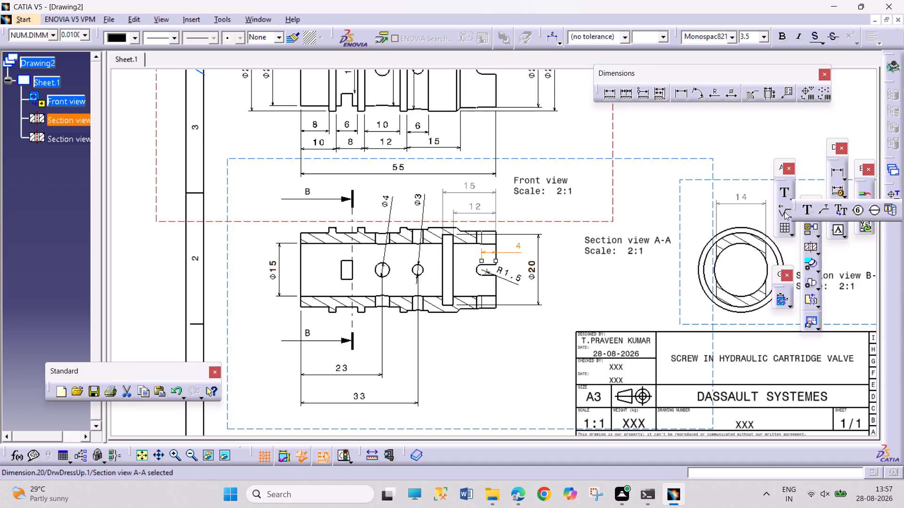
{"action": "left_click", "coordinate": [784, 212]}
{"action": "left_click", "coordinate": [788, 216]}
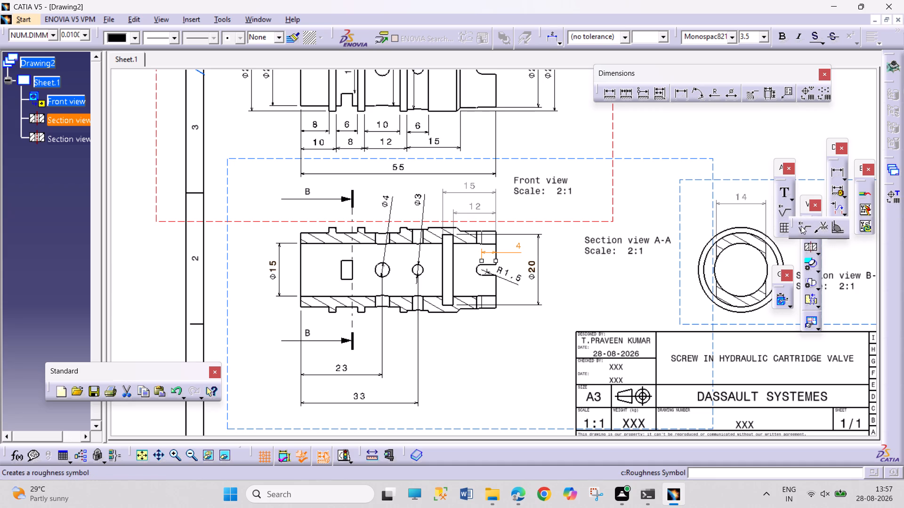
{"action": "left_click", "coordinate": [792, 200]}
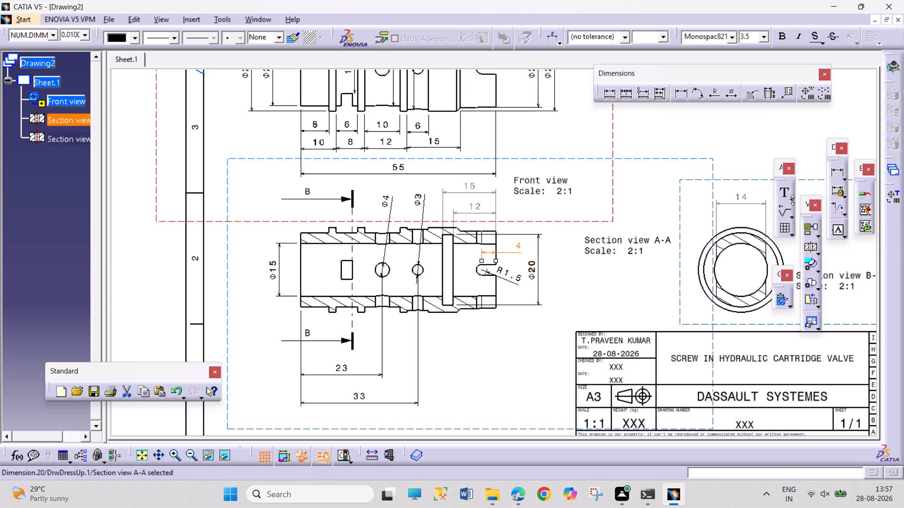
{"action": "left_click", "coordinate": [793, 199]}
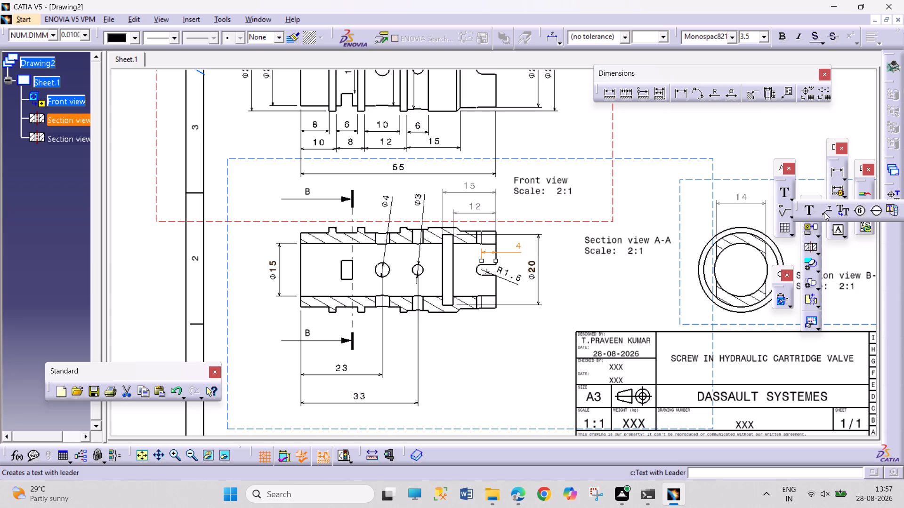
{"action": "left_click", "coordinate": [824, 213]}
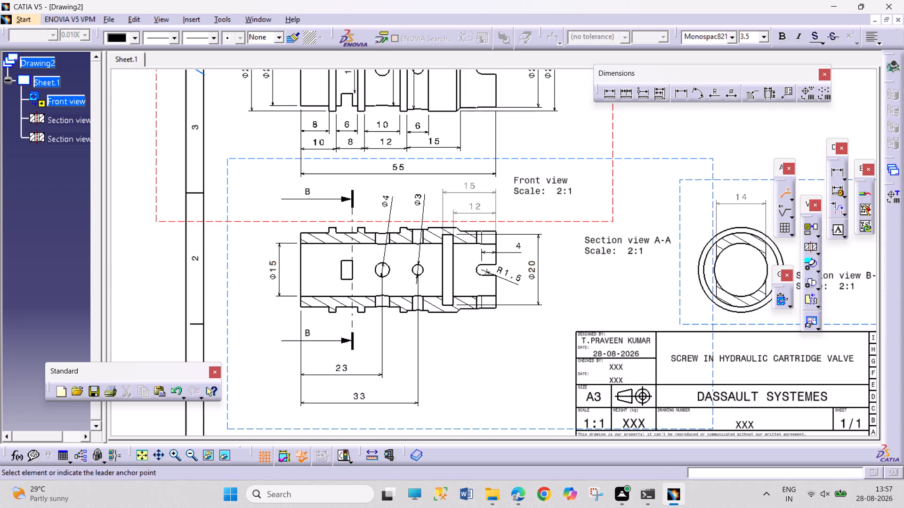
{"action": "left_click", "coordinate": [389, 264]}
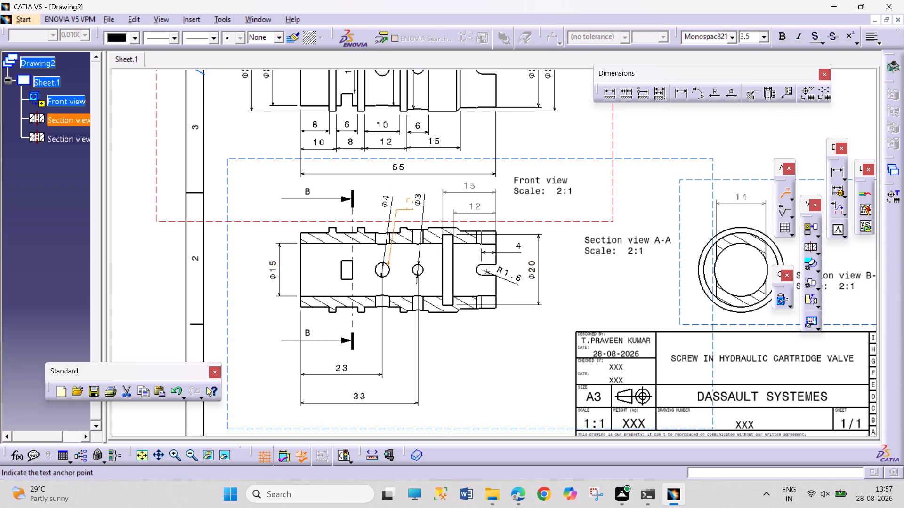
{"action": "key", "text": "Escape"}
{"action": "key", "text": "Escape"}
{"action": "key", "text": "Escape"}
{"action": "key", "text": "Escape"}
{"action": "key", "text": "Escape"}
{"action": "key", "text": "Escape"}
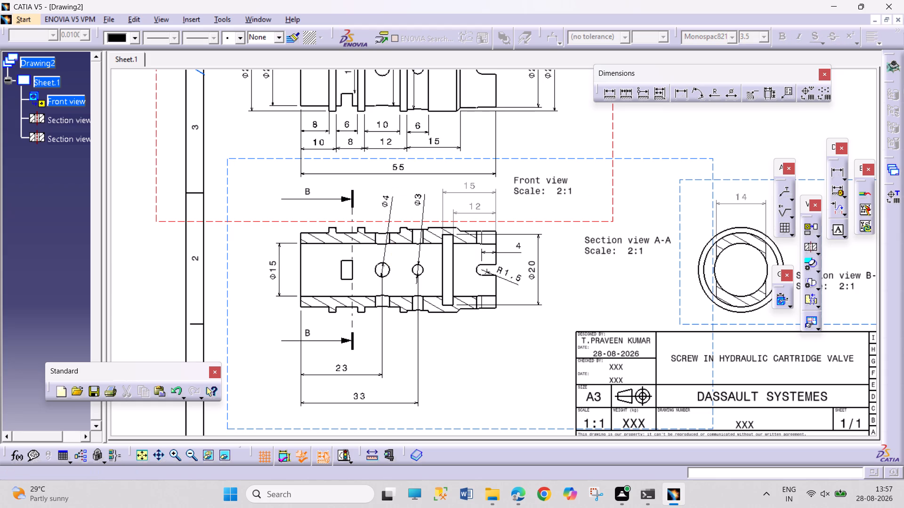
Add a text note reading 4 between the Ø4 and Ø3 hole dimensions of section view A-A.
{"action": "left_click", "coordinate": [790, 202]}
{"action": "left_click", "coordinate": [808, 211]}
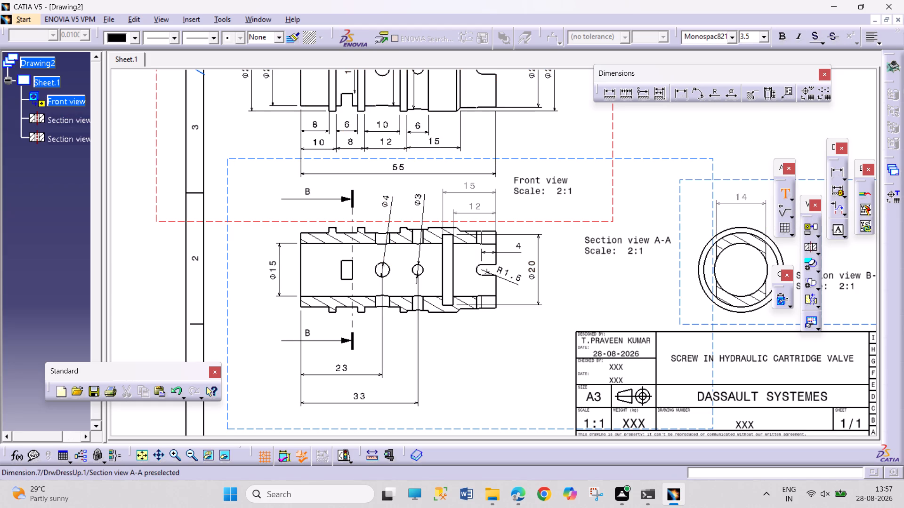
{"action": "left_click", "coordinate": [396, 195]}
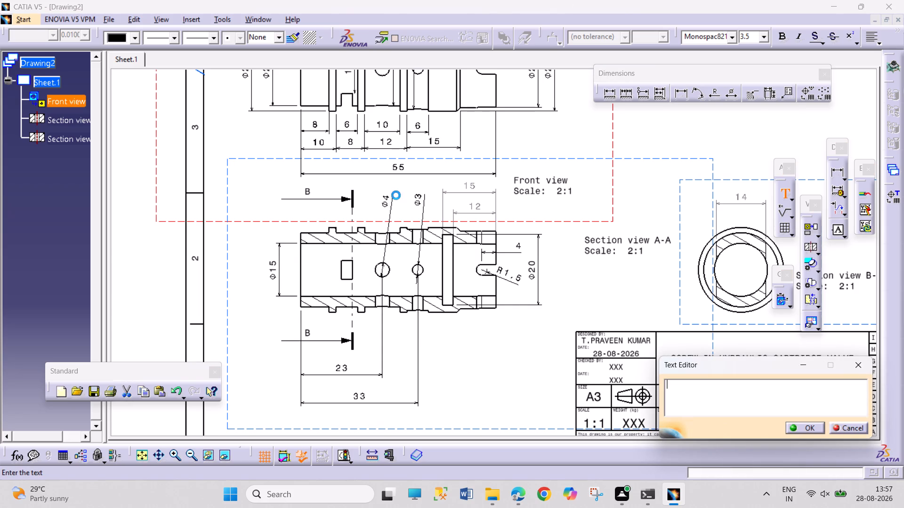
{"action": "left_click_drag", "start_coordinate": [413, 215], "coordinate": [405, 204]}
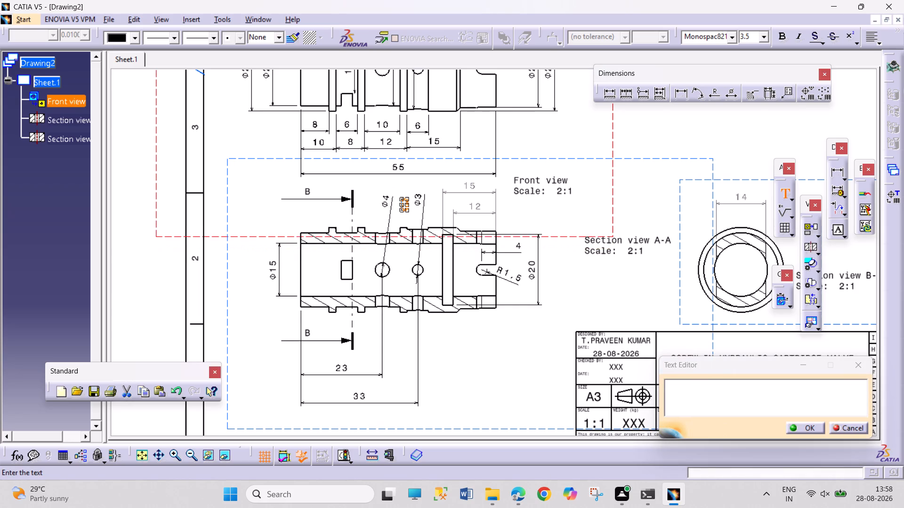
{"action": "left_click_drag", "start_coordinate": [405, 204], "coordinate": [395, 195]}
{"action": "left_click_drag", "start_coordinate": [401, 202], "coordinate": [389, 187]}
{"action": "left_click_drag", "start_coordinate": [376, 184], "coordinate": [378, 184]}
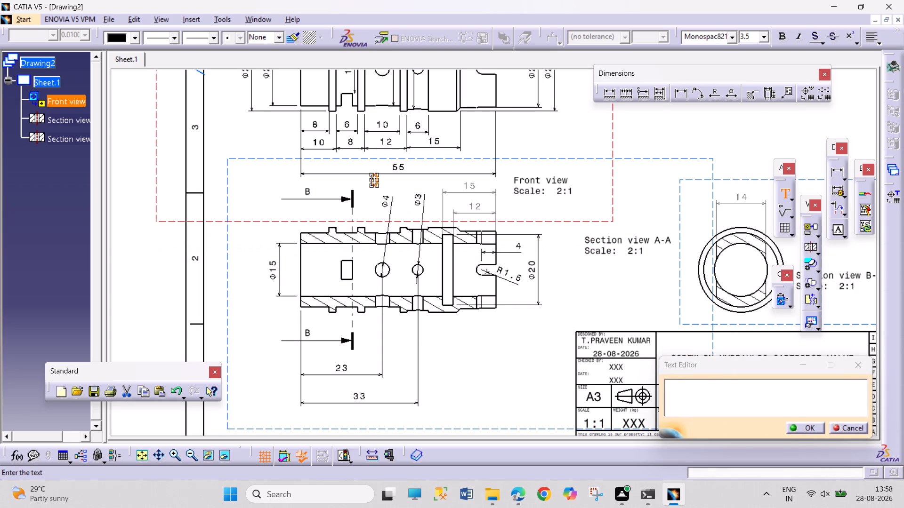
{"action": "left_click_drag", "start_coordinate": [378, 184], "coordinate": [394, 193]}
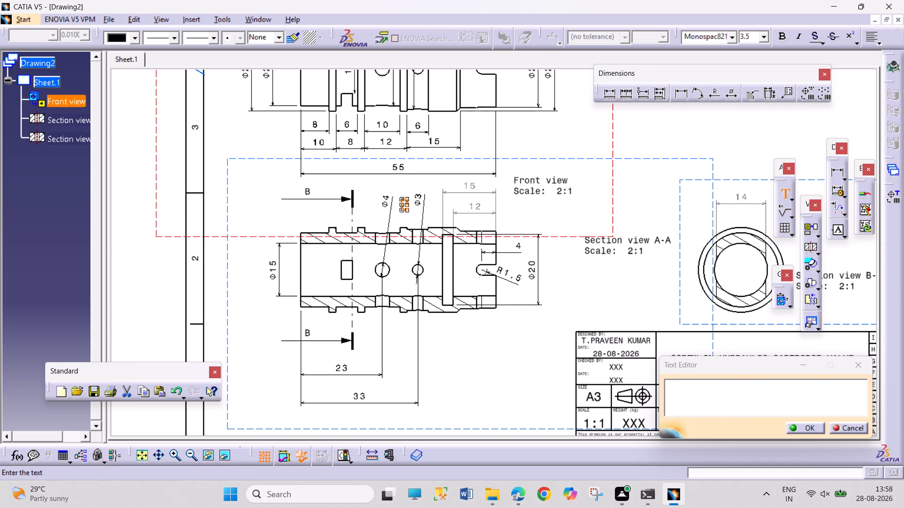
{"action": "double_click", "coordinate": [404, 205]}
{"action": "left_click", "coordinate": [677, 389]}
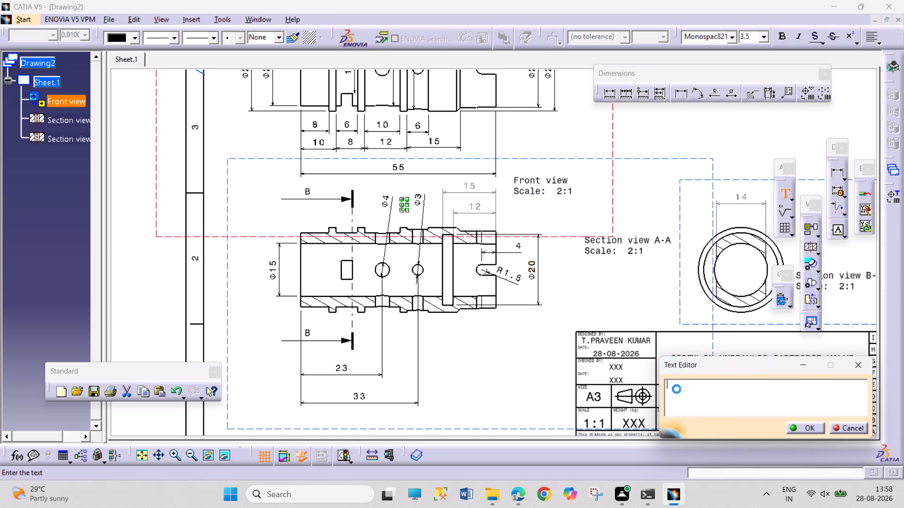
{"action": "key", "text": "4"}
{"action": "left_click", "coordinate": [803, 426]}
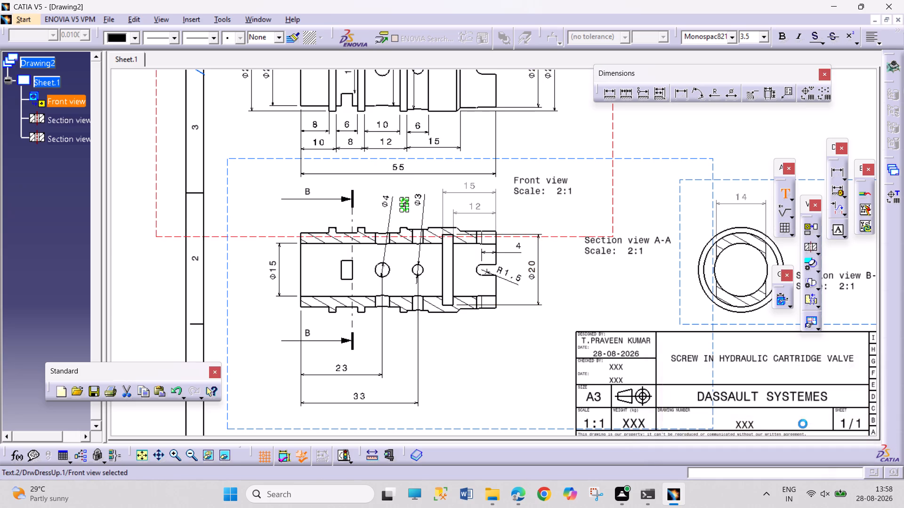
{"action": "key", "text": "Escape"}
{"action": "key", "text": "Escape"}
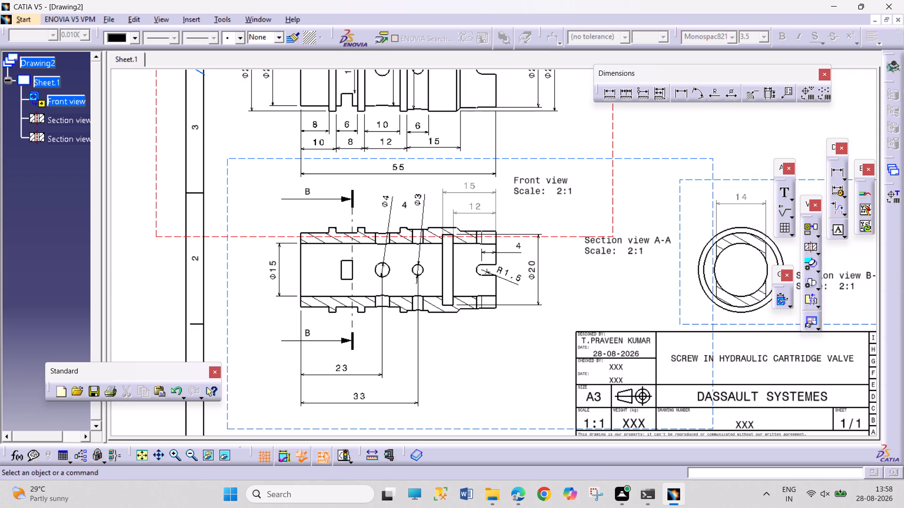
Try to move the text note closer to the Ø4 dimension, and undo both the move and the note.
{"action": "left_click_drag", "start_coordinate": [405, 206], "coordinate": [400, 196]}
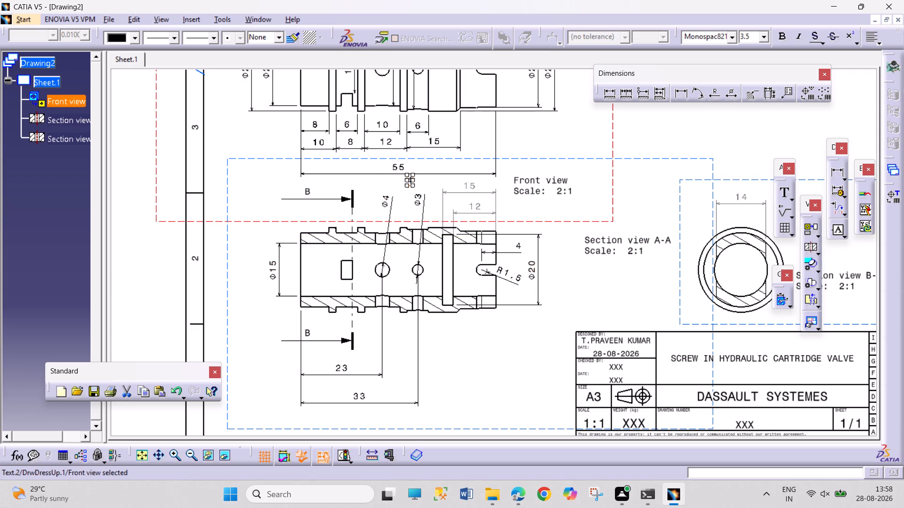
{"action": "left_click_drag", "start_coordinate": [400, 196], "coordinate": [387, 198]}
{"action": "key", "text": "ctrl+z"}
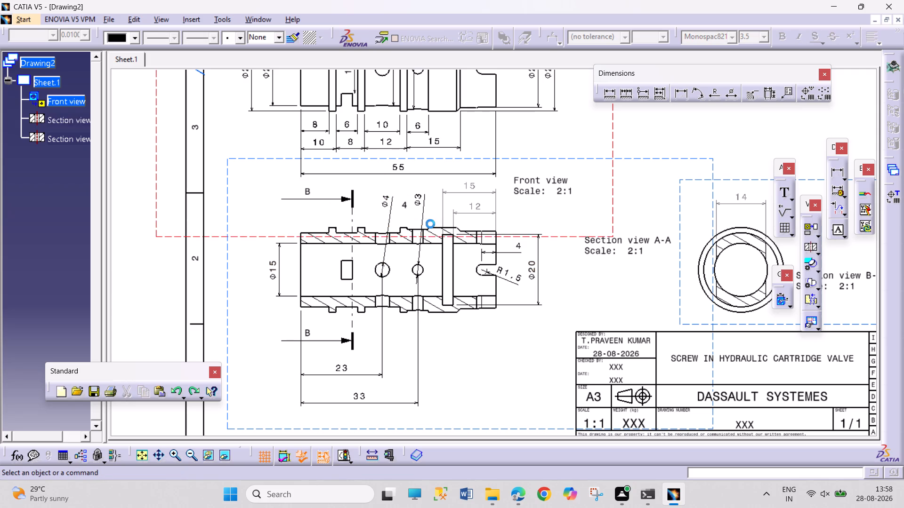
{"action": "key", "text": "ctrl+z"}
Delete the dimension between the two flats above section view B-B.
{"action": "left_click", "coordinate": [694, 158]}
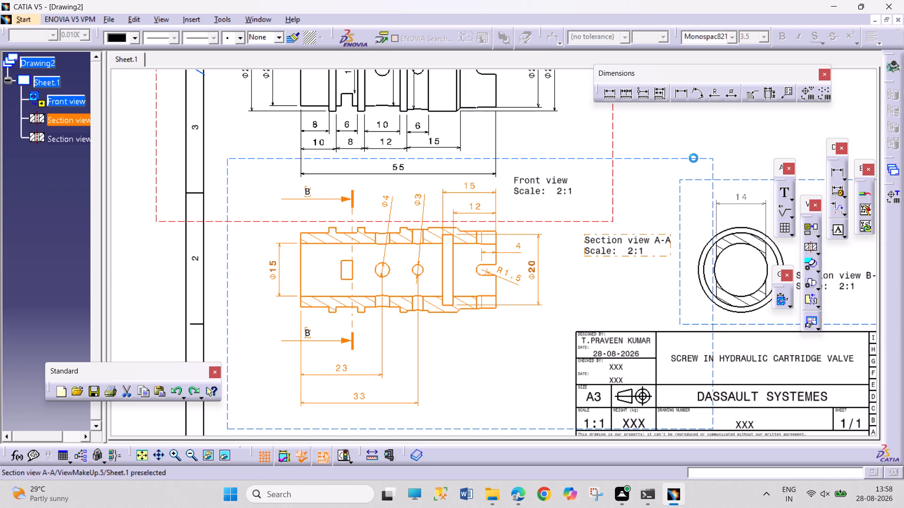
{"action": "middle_click_drag", "start_coordinate": [717, 138], "coordinate": [700, 214], "text": "ctrl"}
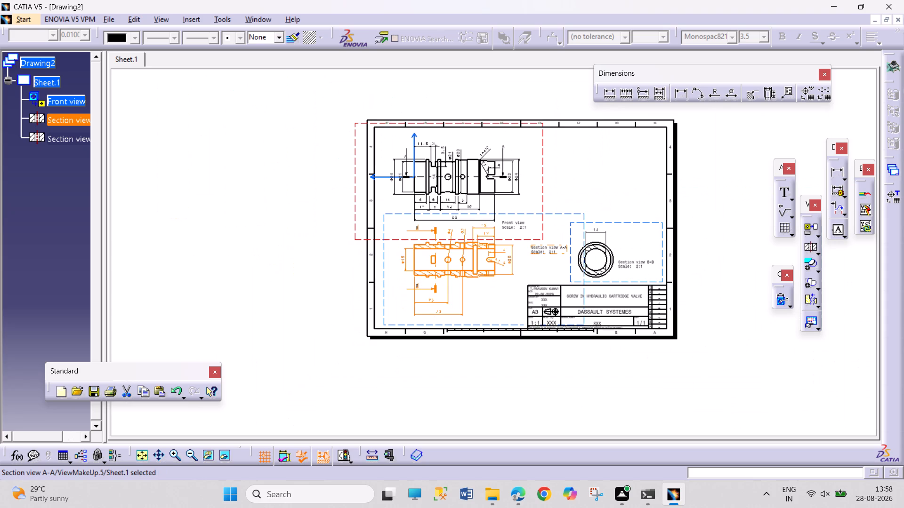
{"action": "middle_click_drag", "start_coordinate": [699, 235], "coordinate": [697, 214], "text": "ctrl"}
{"action": "left_click_drag", "start_coordinate": [620, 221], "coordinate": [621, 234]}
{"action": "left_click", "coordinate": [625, 223]}
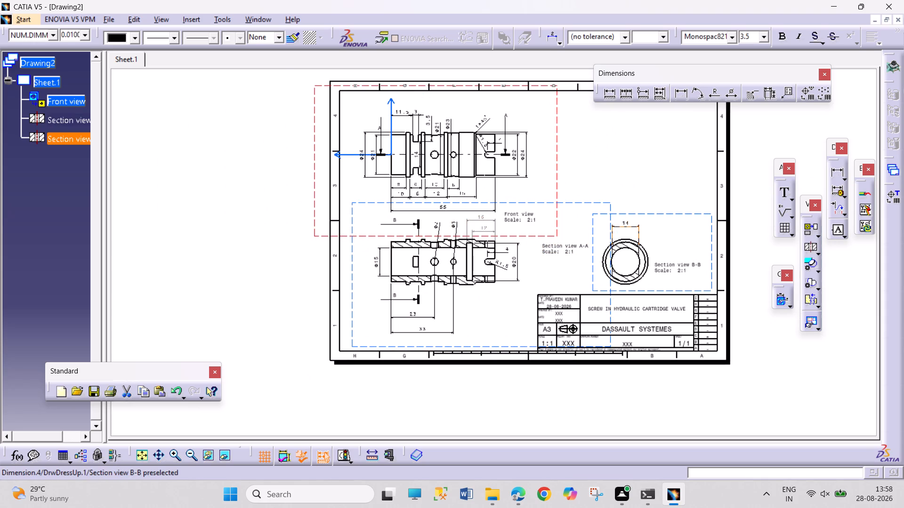
{"action": "key", "text": "Delete"}
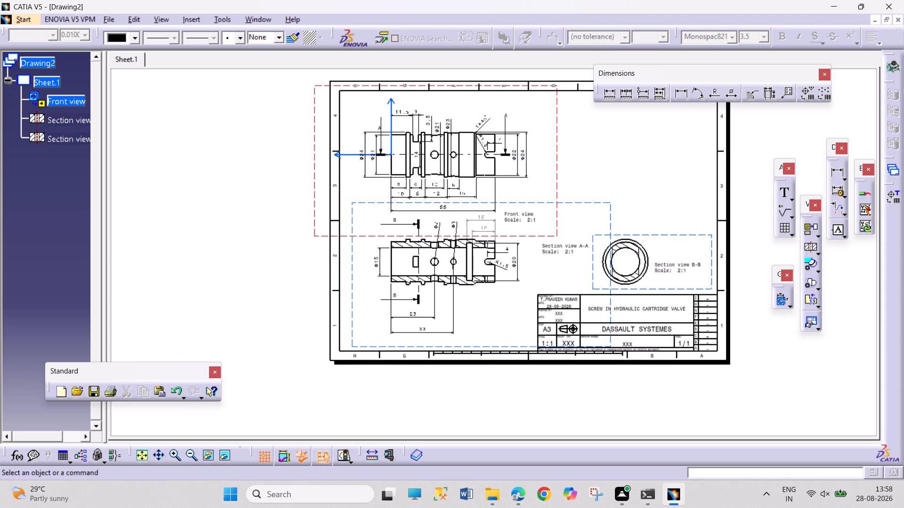
Dimension the distance between the two vertical flats in section view B-B, placing it above the view.
{"action": "left_click_drag", "start_coordinate": [684, 95], "coordinate": [682, 100]}
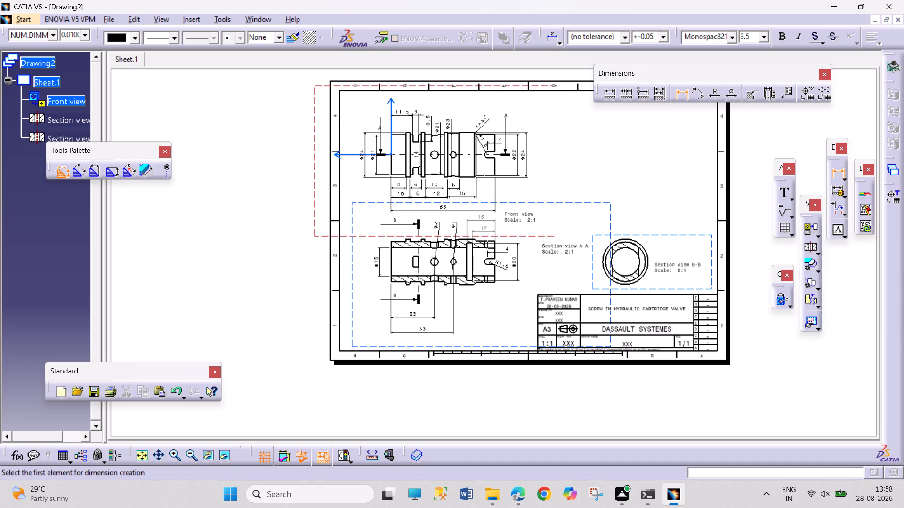
{"action": "middle_click_drag", "start_coordinate": [685, 294], "coordinate": [679, 237], "text": "ctrl"}
{"action": "middle_click_drag", "start_coordinate": [679, 259], "coordinate": [482, 301]}
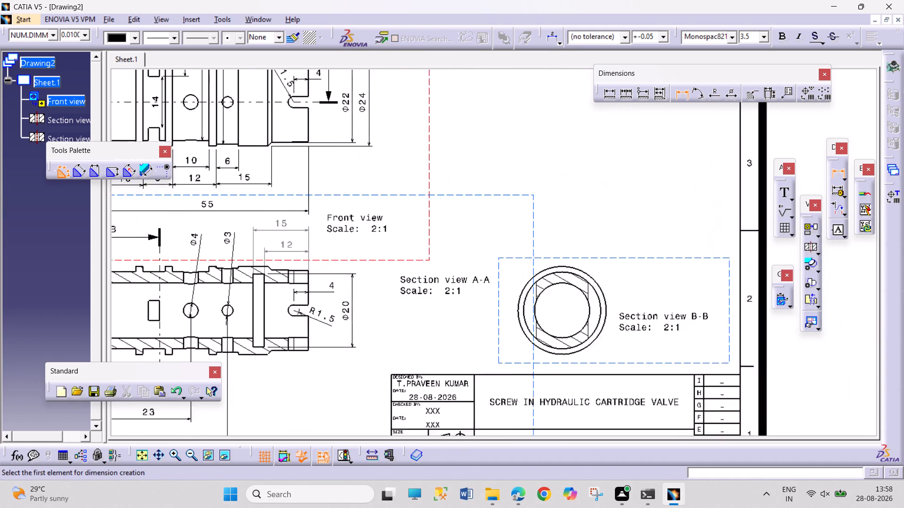
{"action": "middle_click_drag", "start_coordinate": [482, 301], "coordinate": [478, 302]}
{"action": "left_click", "coordinate": [523, 291]}
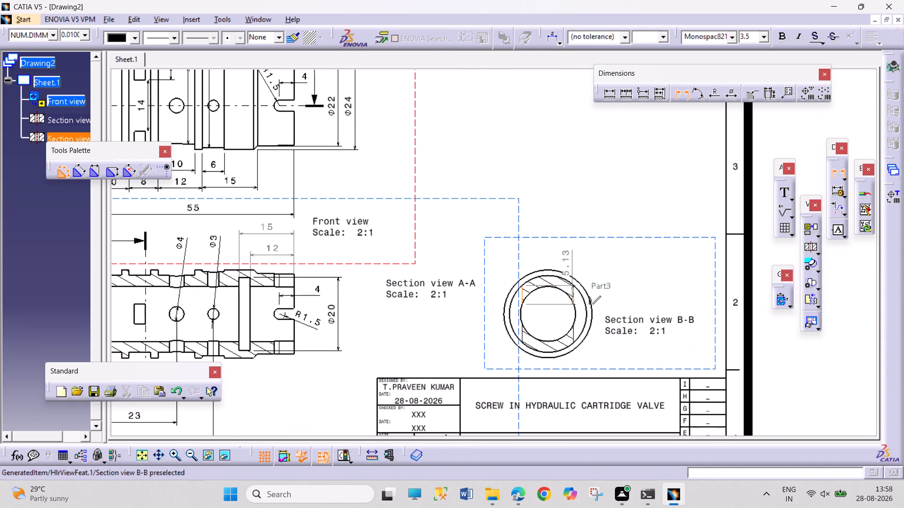
{"action": "left_click", "coordinate": [572, 291]}
{"action": "left_click", "coordinate": [550, 258]}
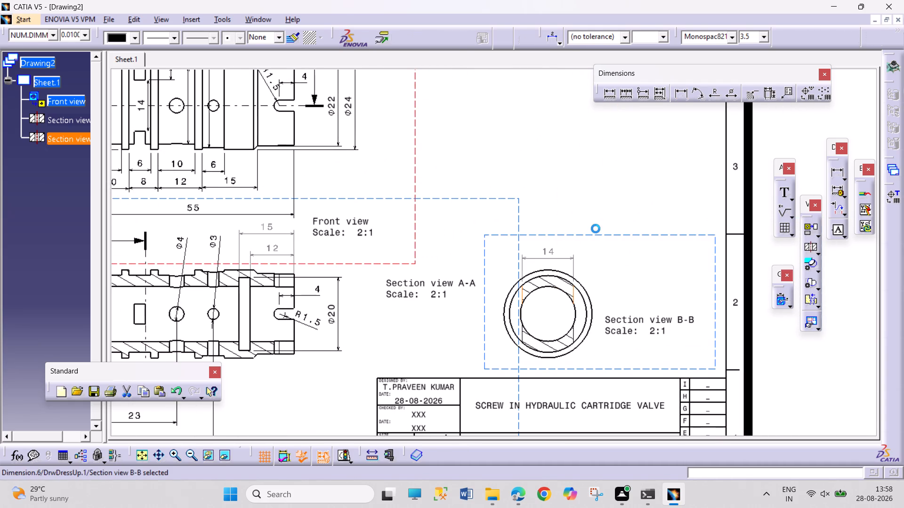
Create an isometric view from the SCREW IN HYDRAULLIC CARTRIDGE VALVE part, orienting the model to show its slotted end, side holes and grooves.
{"action": "middle_click_drag", "start_coordinate": [596, 229], "coordinate": [586, 316]}
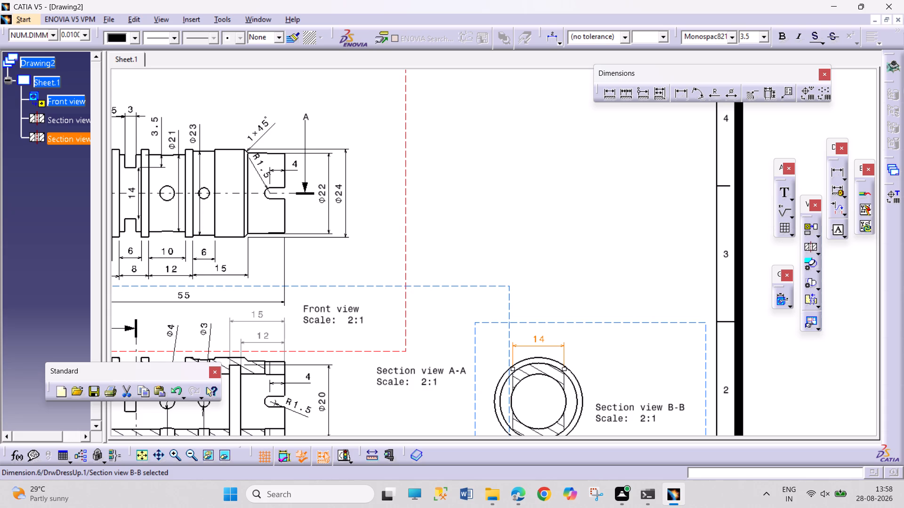
{"action": "left_click", "coordinate": [819, 237]}
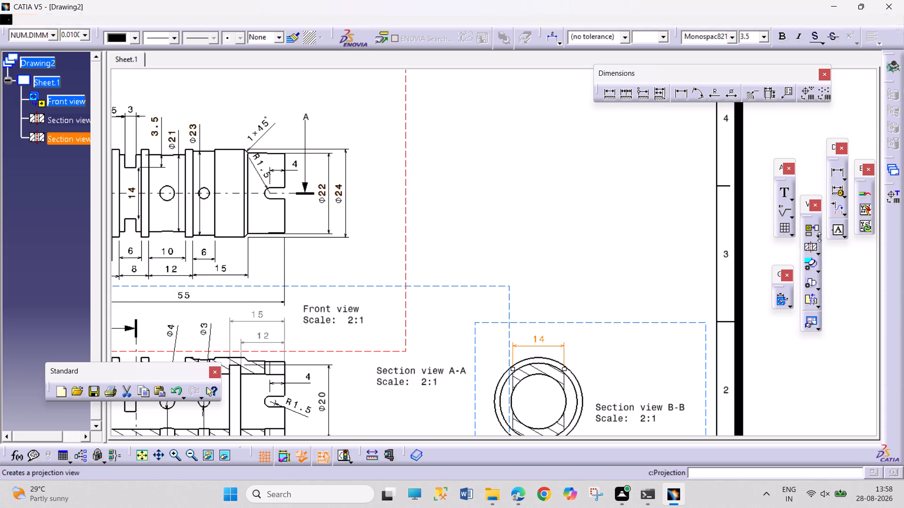
{"action": "left_click", "coordinate": [877, 248]}
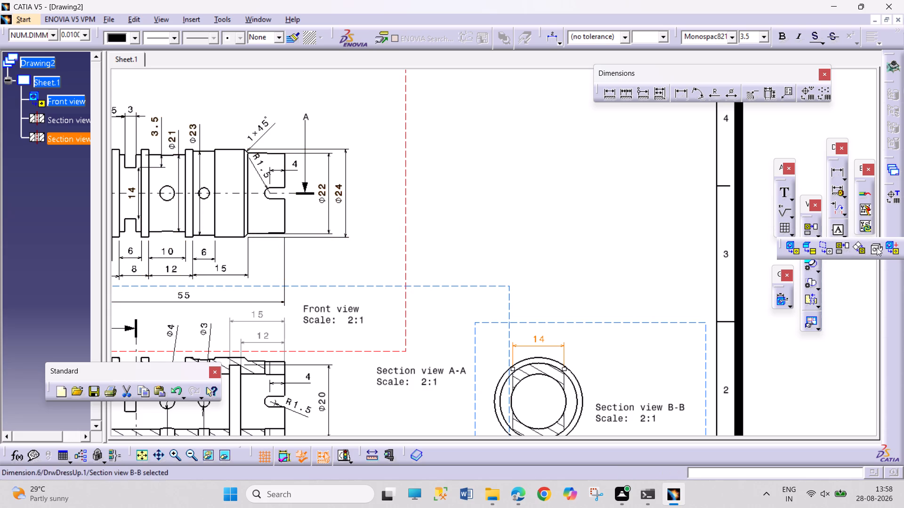
{"action": "left_click", "coordinate": [262, 14]}
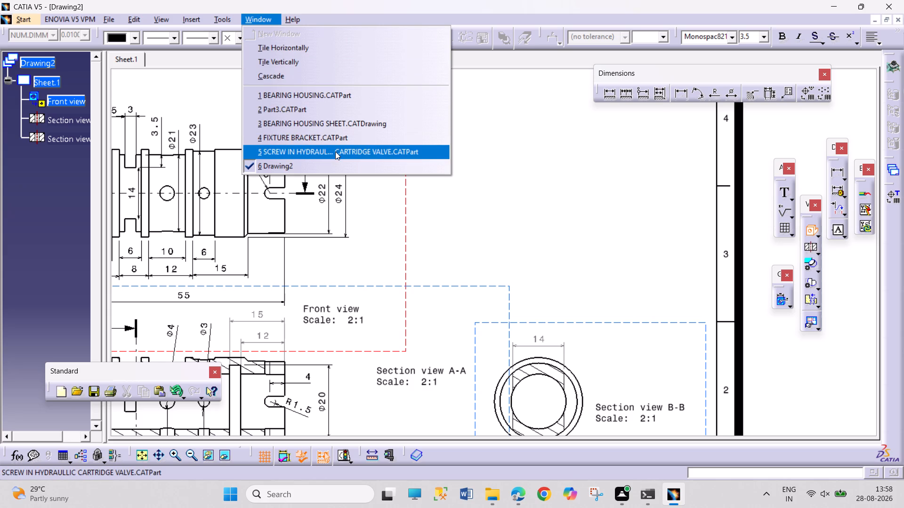
{"action": "left_click", "coordinate": [335, 151]}
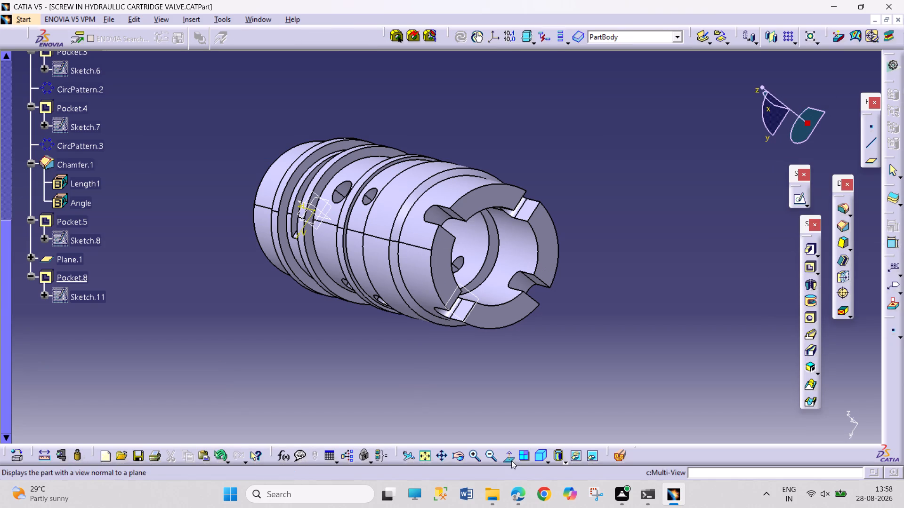
{"action": "left_click", "coordinate": [541, 455]}
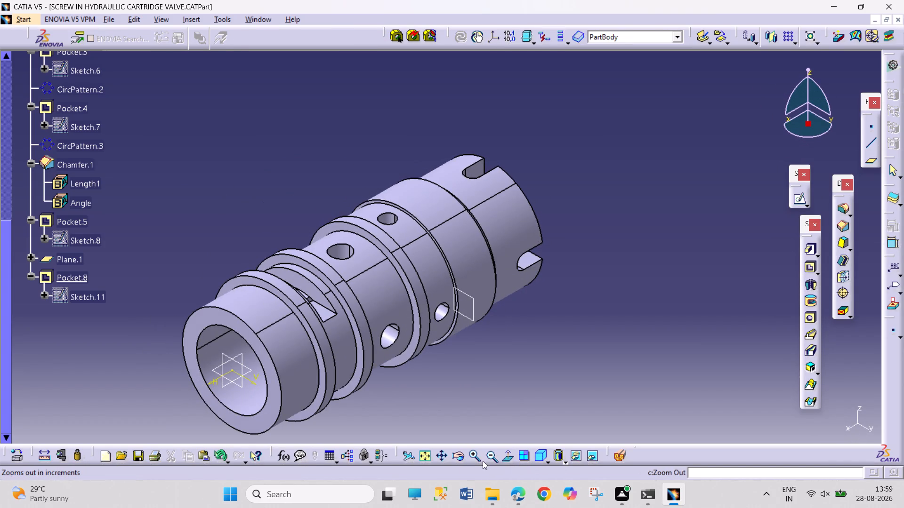
{"action": "left_click", "coordinate": [464, 455]}
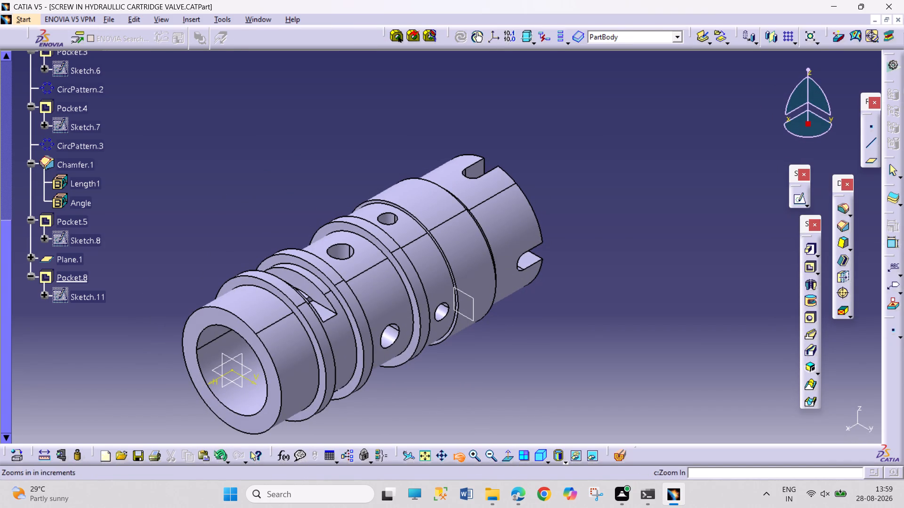
{"action": "left_click_drag", "start_coordinate": [592, 264], "coordinate": [311, 294]}
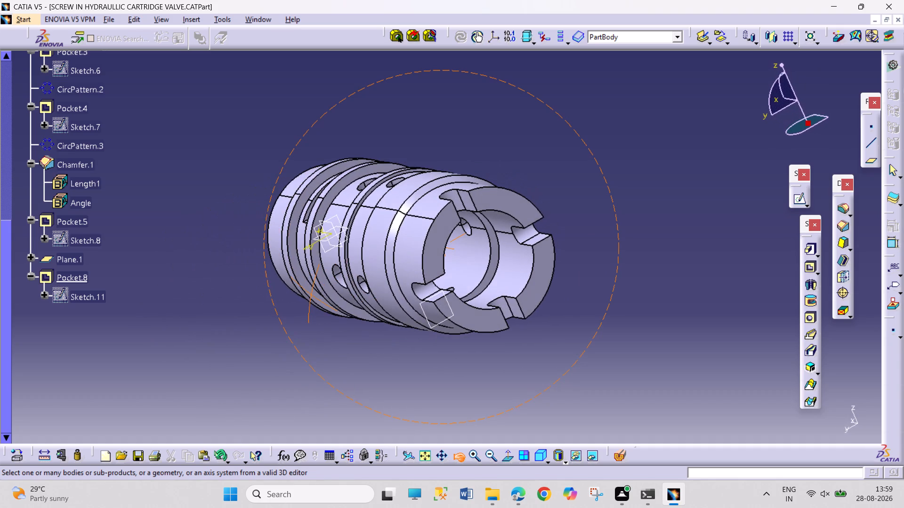
{"action": "left_click_drag", "start_coordinate": [311, 294], "coordinate": [356, 363]}
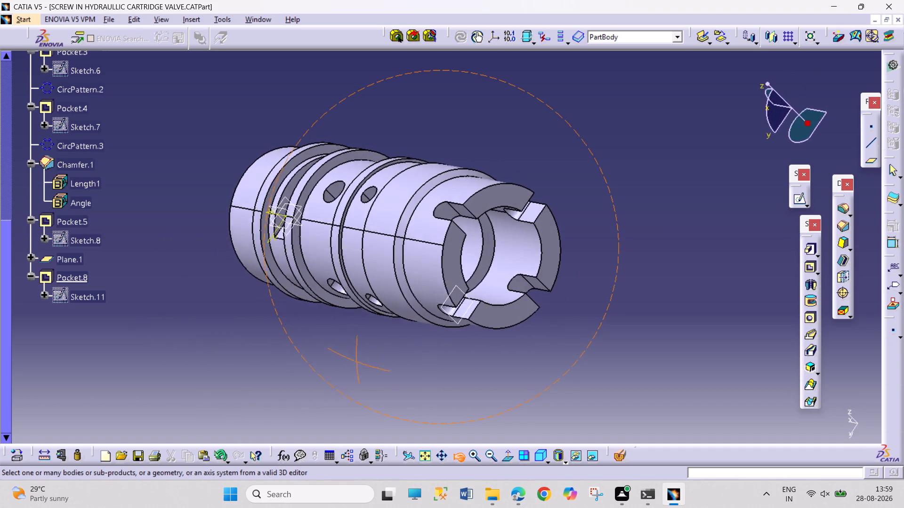
{"action": "left_click_drag", "start_coordinate": [356, 363], "coordinate": [421, 403]}
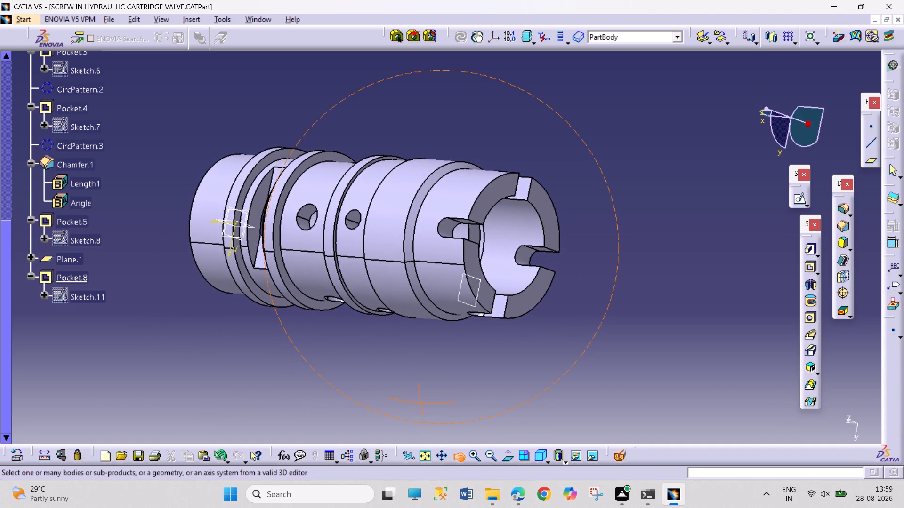
{"action": "left_click_drag", "start_coordinate": [421, 403], "coordinate": [409, 406]}
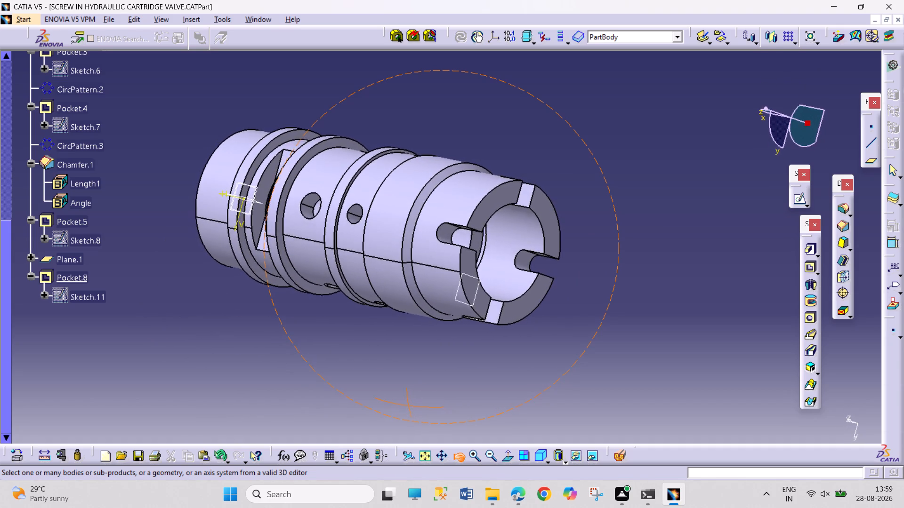
{"action": "left_click_drag", "start_coordinate": [409, 406], "coordinate": [414, 412]}
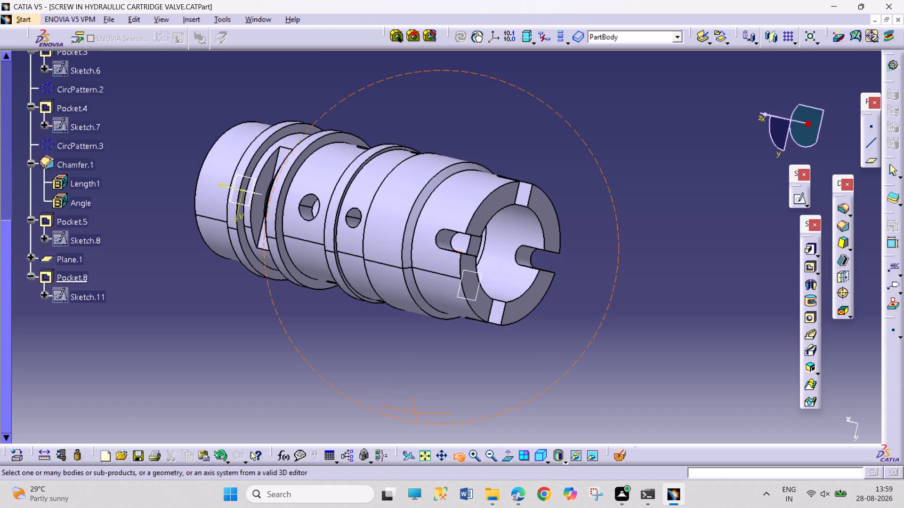
{"action": "left_click_drag", "start_coordinate": [414, 412], "coordinate": [260, 183]}
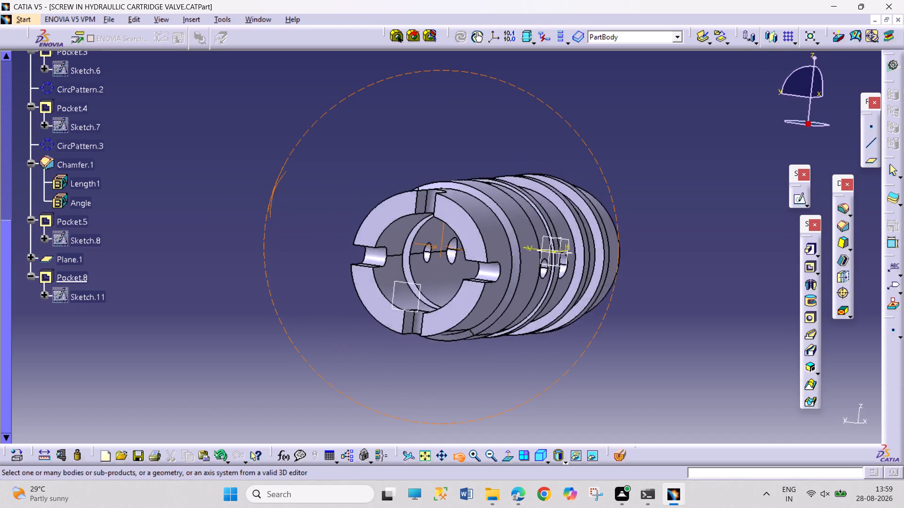
{"action": "left_click_drag", "start_coordinate": [260, 183], "coordinate": [458, 353]}
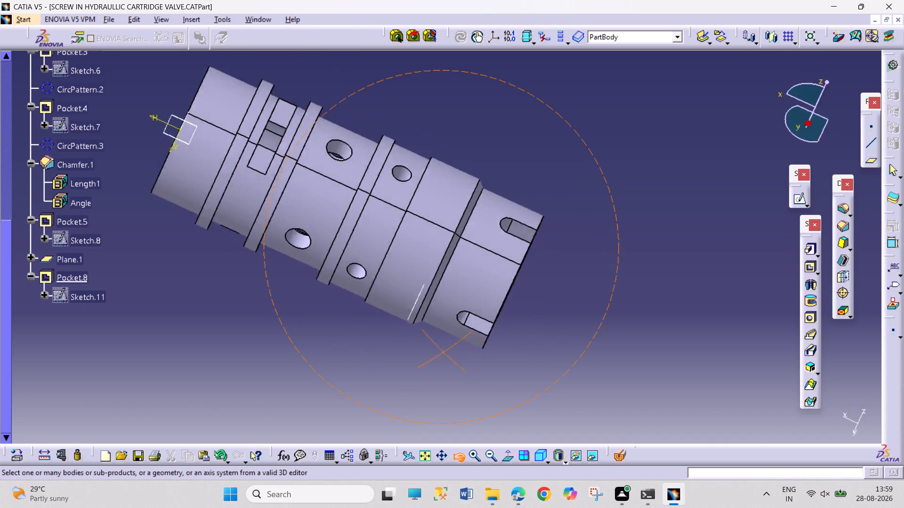
{"action": "left_click_drag", "start_coordinate": [458, 353], "coordinate": [357, 362]}
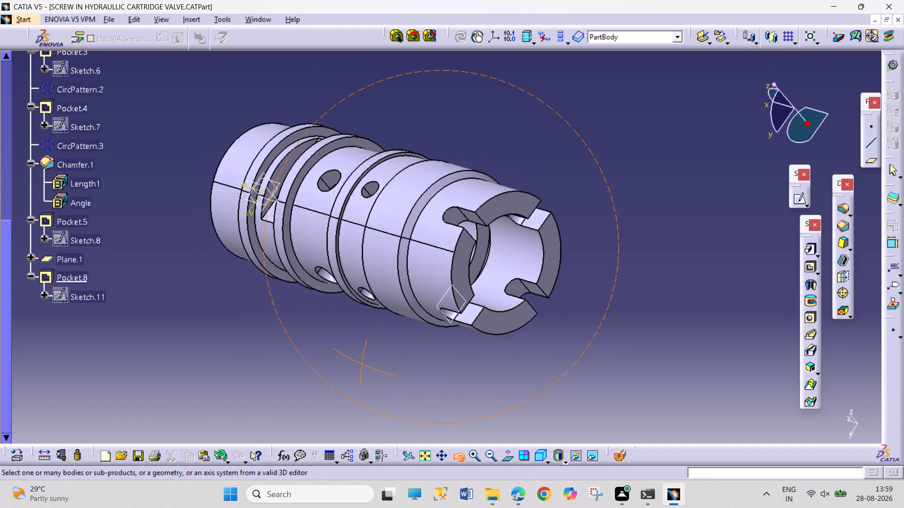
{"action": "left_click_drag", "start_coordinate": [357, 362], "coordinate": [350, 338]}
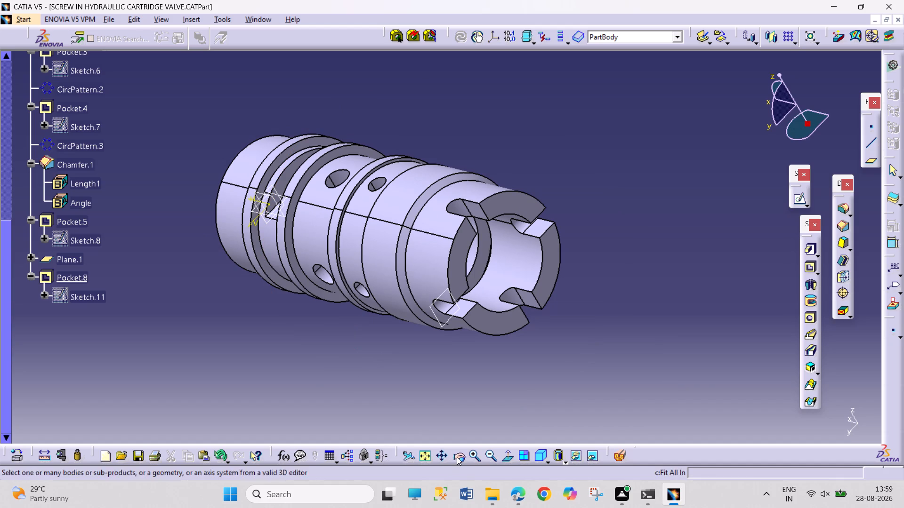
{"action": "left_click_drag", "start_coordinate": [457, 457], "coordinate": [461, 456]}
{"action": "left_click_drag", "start_coordinate": [563, 365], "coordinate": [527, 355]}
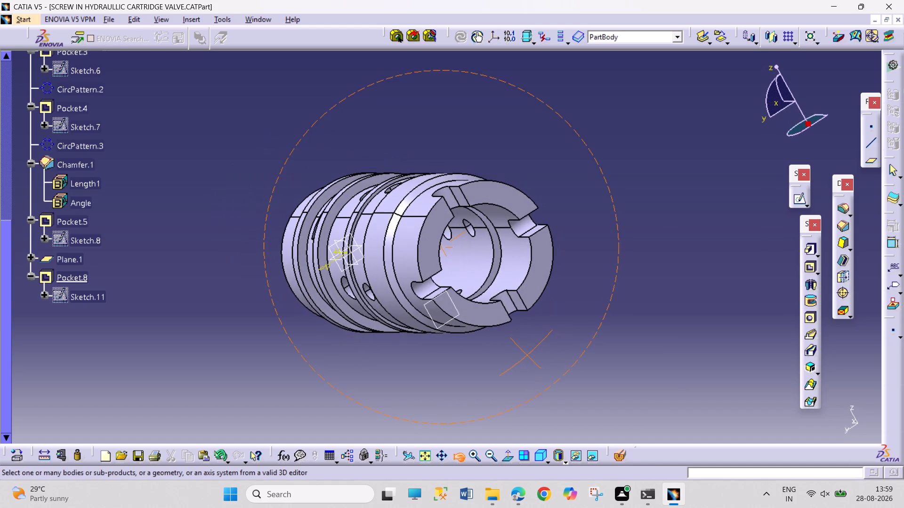
{"action": "left_click_drag", "start_coordinate": [527, 355], "coordinate": [483, 373]}
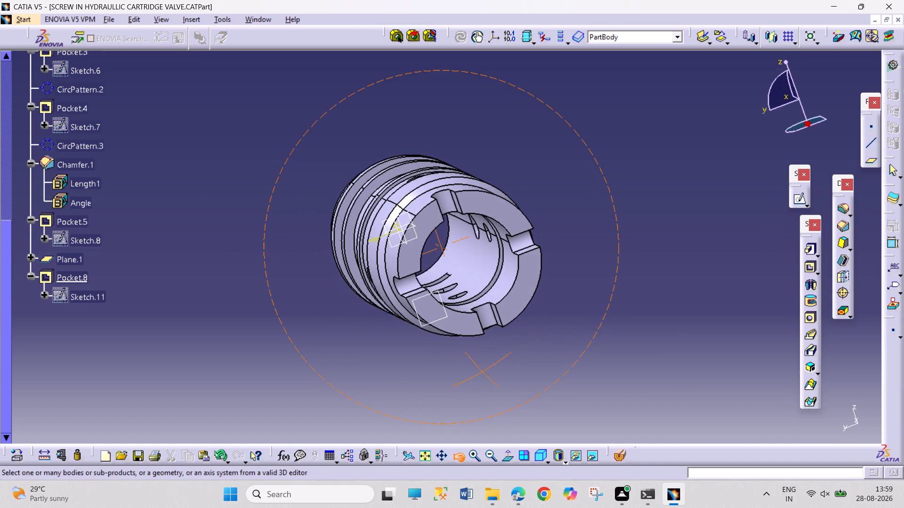
{"action": "left_click_drag", "start_coordinate": [483, 373], "coordinate": [492, 363]}
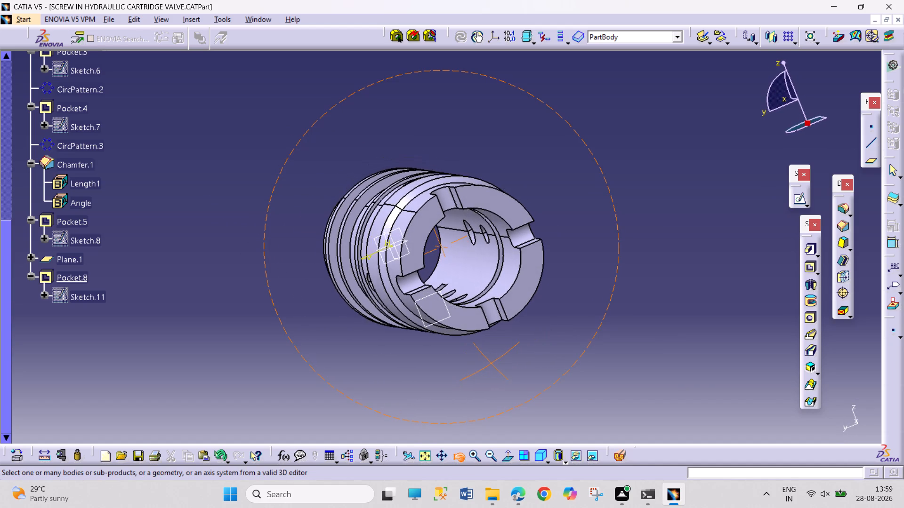
{"action": "left_click_drag", "start_coordinate": [492, 363], "coordinate": [510, 373]}
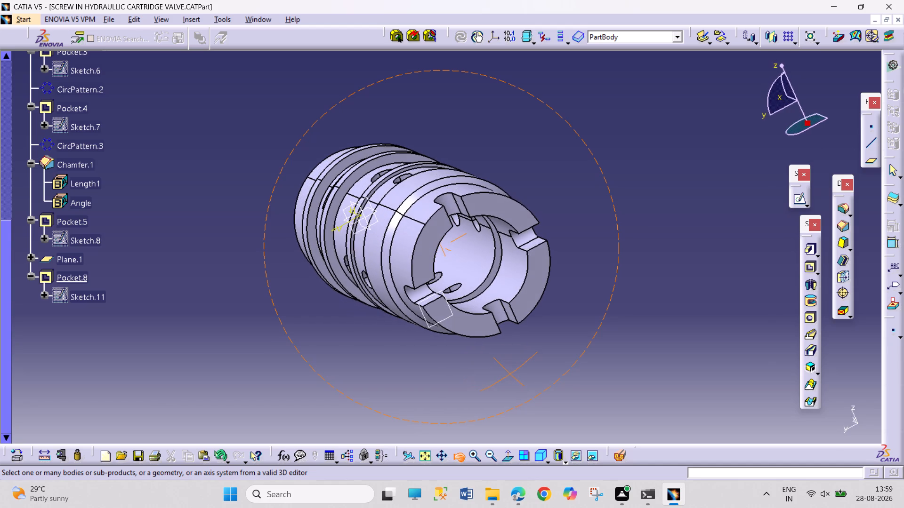
{"action": "left_click_drag", "start_coordinate": [510, 373], "coordinate": [516, 346]}
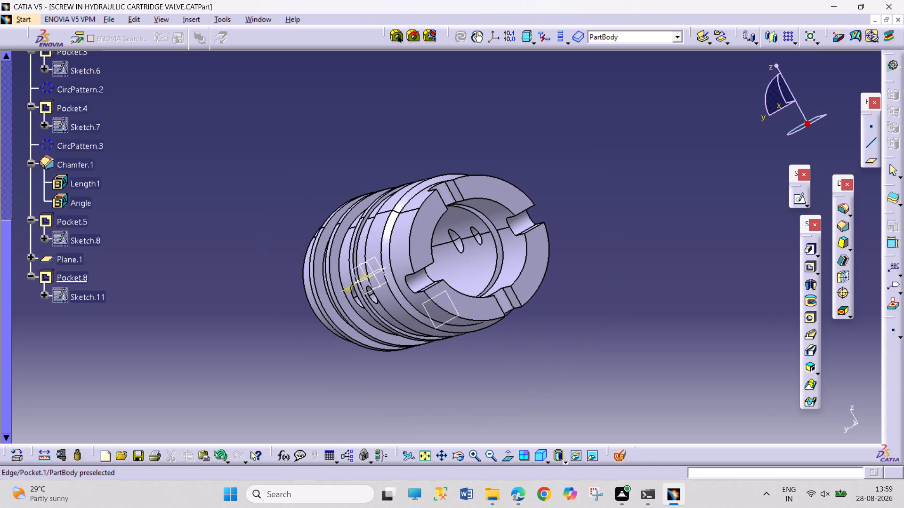
{"action": "left_click", "coordinate": [458, 453]}
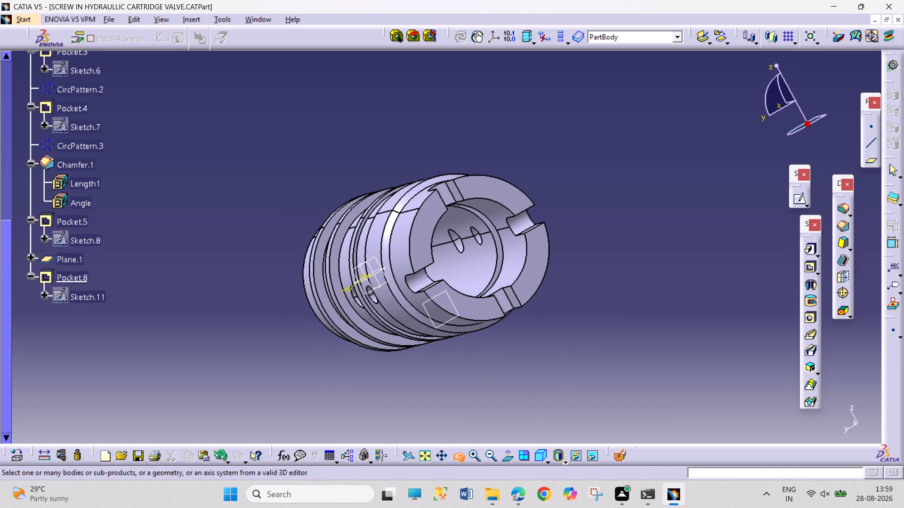
{"action": "left_click_drag", "start_coordinate": [255, 185], "coordinate": [300, 203]}
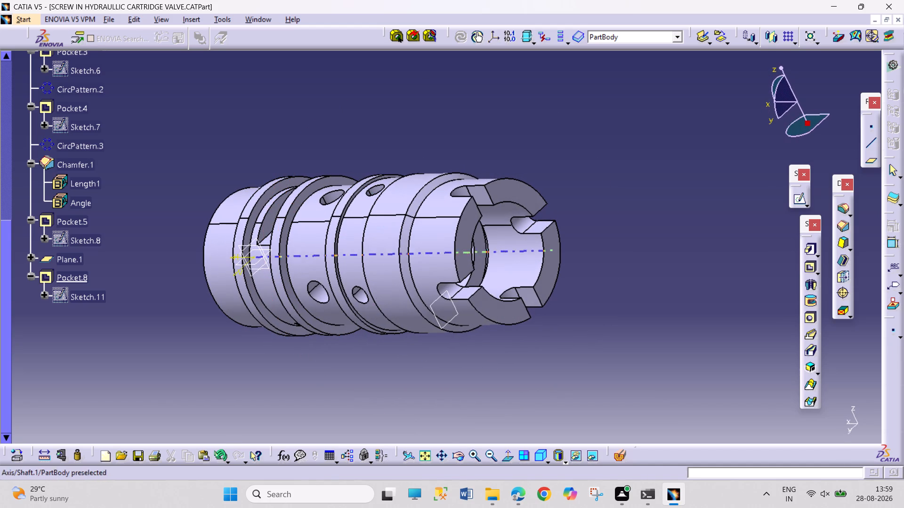
{"action": "left_click", "coordinate": [459, 453]}
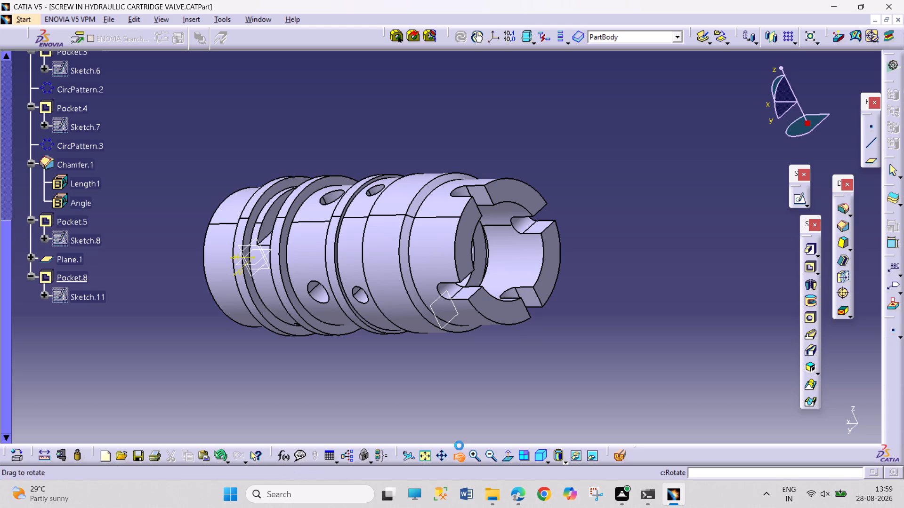
{"action": "left_click_drag", "start_coordinate": [321, 72], "coordinate": [325, 138]}
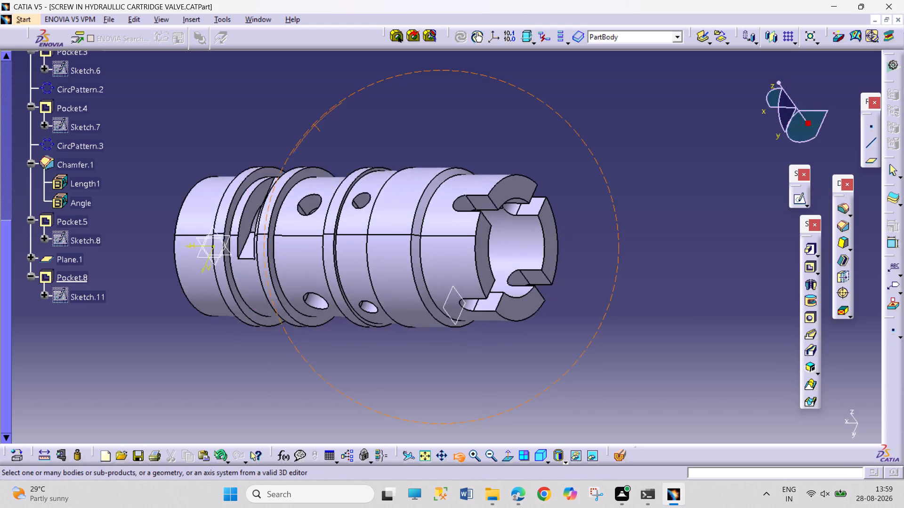
{"action": "left_click_drag", "start_coordinate": [325, 138], "coordinate": [307, 176]}
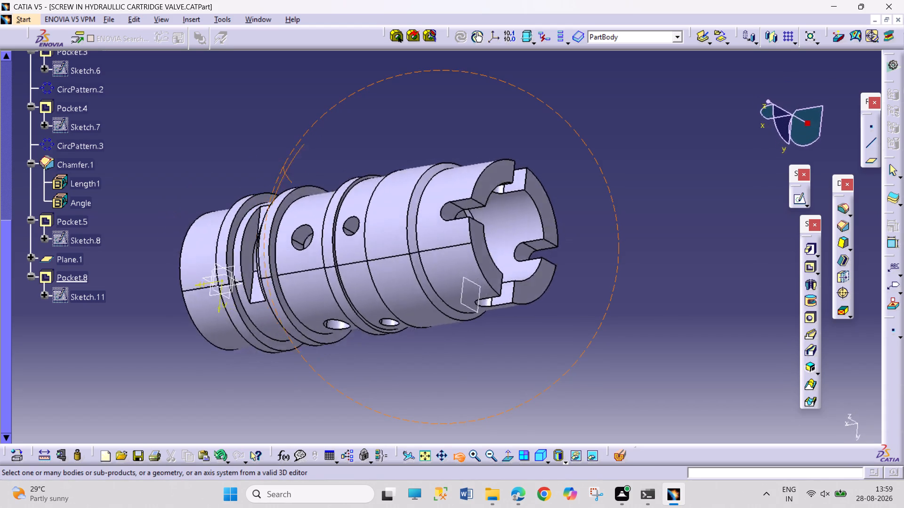
{"action": "left_click_drag", "start_coordinate": [307, 176], "coordinate": [292, 158]}
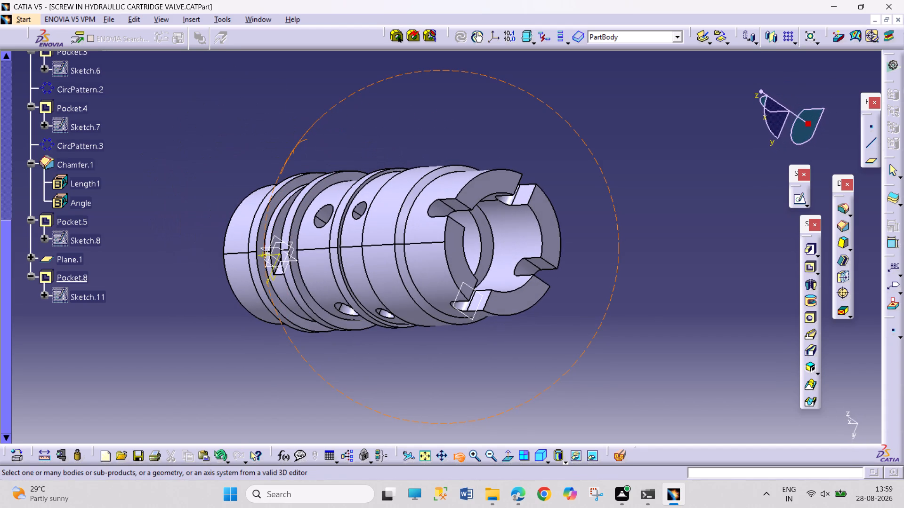
{"action": "left_click_drag", "start_coordinate": [292, 158], "coordinate": [294, 186]}
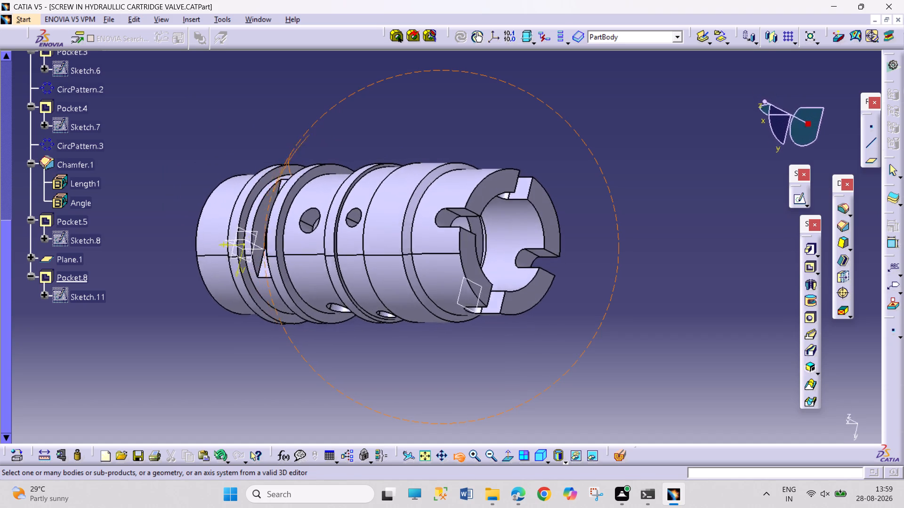
{"action": "left_click_drag", "start_coordinate": [294, 186], "coordinate": [315, 225]}
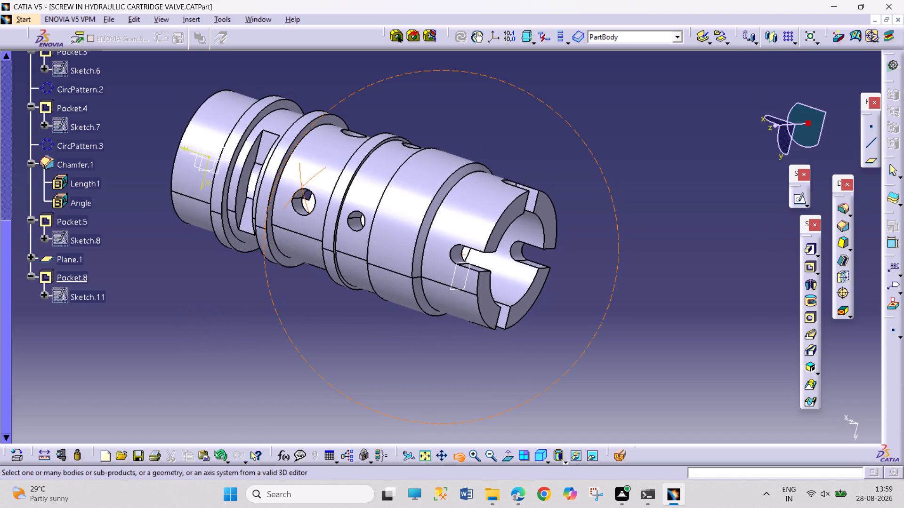
{"action": "left_click_drag", "start_coordinate": [315, 225], "coordinate": [297, 213]}
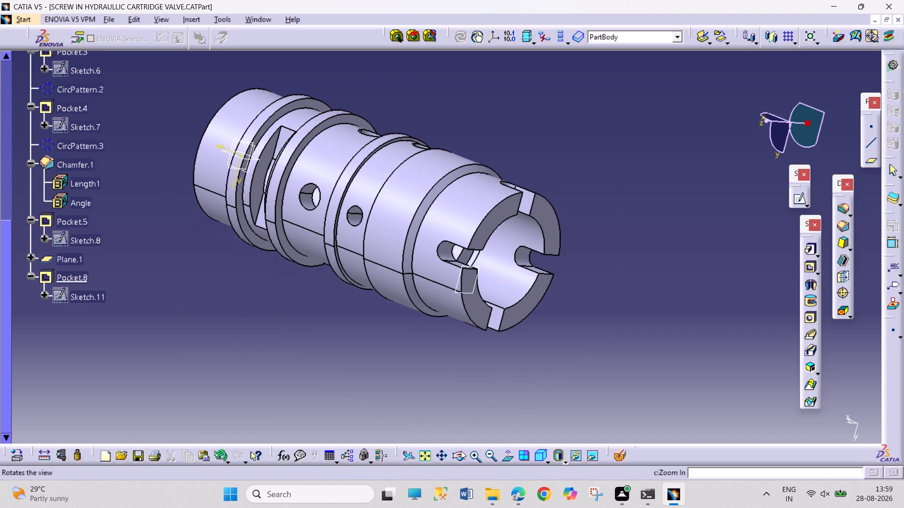
{"action": "left_click", "coordinate": [460, 451]}
{"action": "left_click_drag", "start_coordinate": [207, 265], "coordinate": [235, 333]}
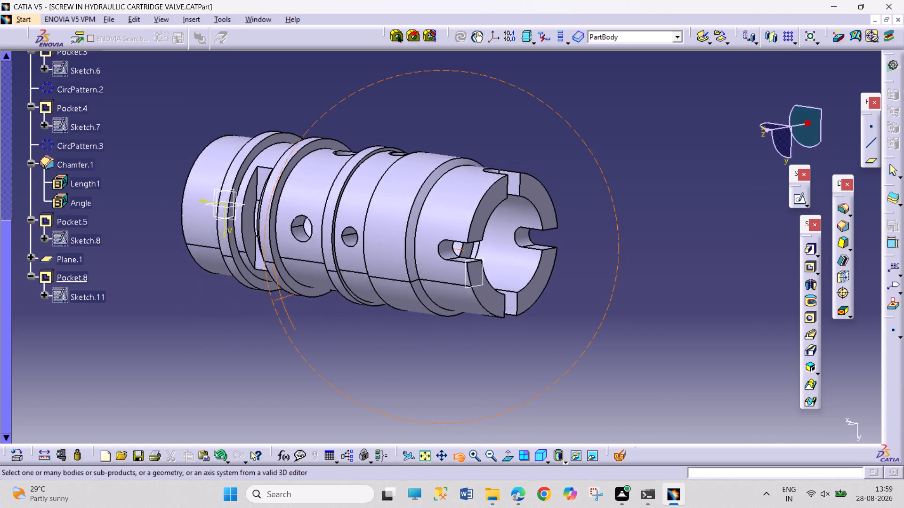
{"action": "left_click_drag", "start_coordinate": [235, 333], "coordinate": [700, 307]}
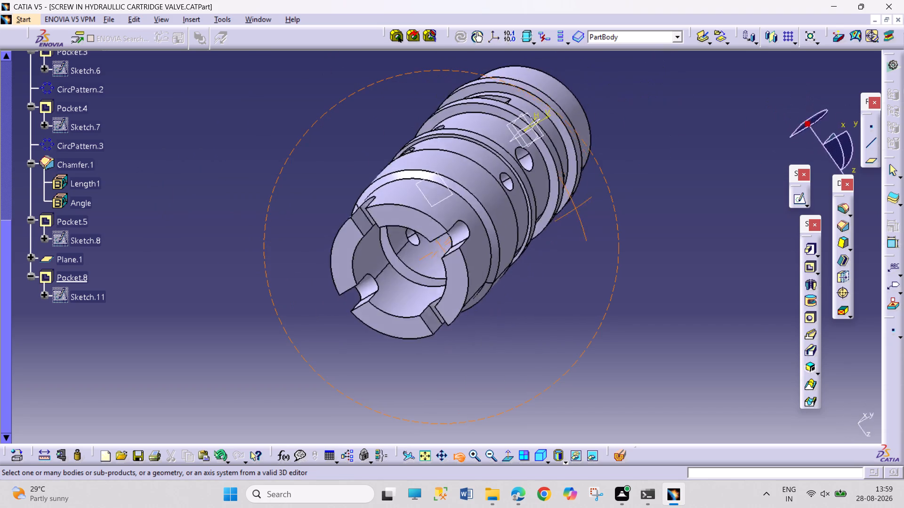
{"action": "left_click_drag", "start_coordinate": [700, 307], "coordinate": [280, 256]}
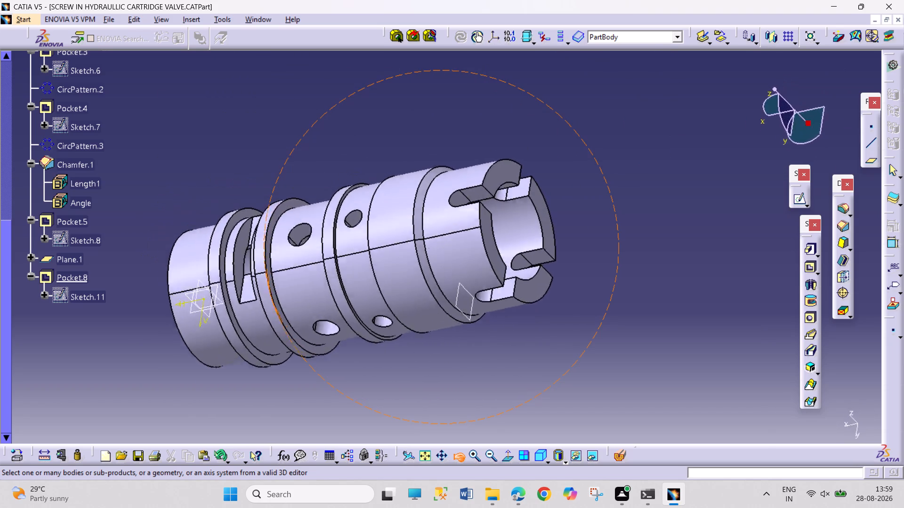
{"action": "left_click_drag", "start_coordinate": [280, 256], "coordinate": [263, 195]}
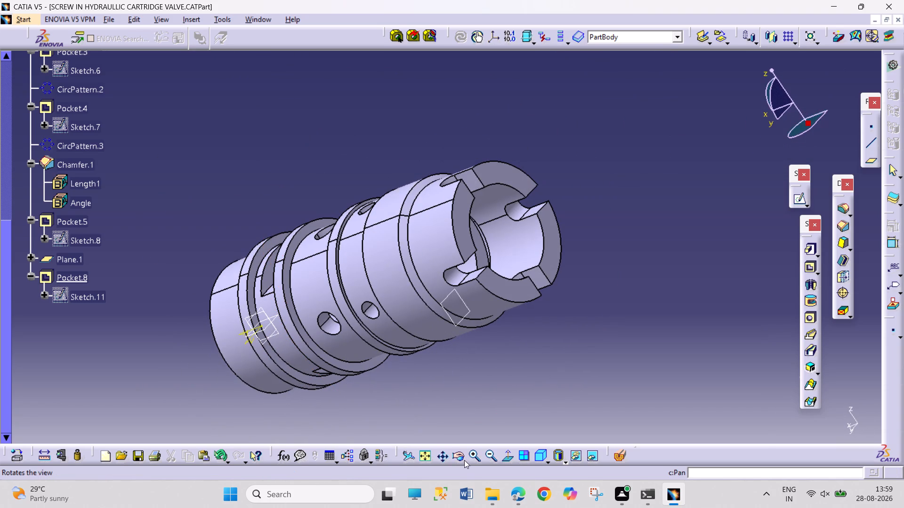
{"action": "left_click", "coordinate": [464, 459]}
{"action": "left_click_drag", "start_coordinate": [336, 125], "coordinate": [392, 313]}
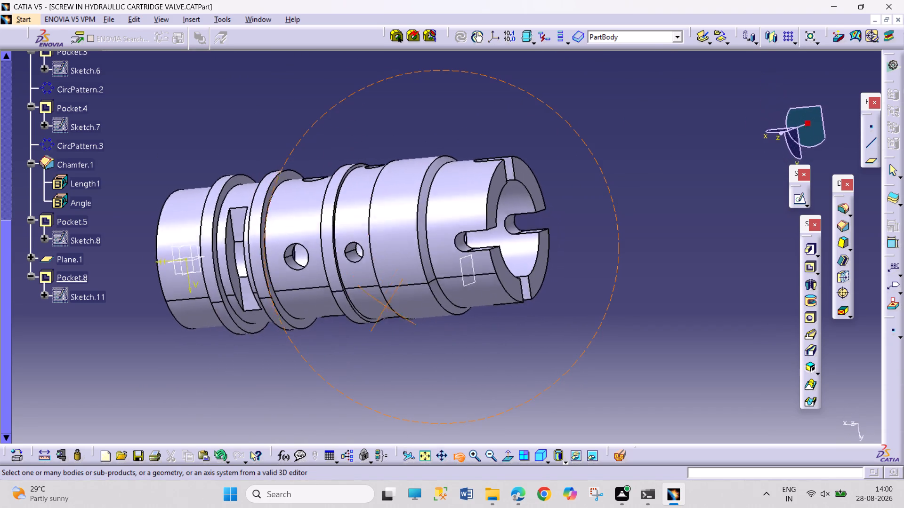
Reorient the valve part to show its slotted end and bore, and generate the isometric view of it on the drawing sheet.
{"action": "left_click_drag", "start_coordinate": [392, 313], "coordinate": [404, 324]}
{"action": "left_click", "coordinate": [463, 454]}
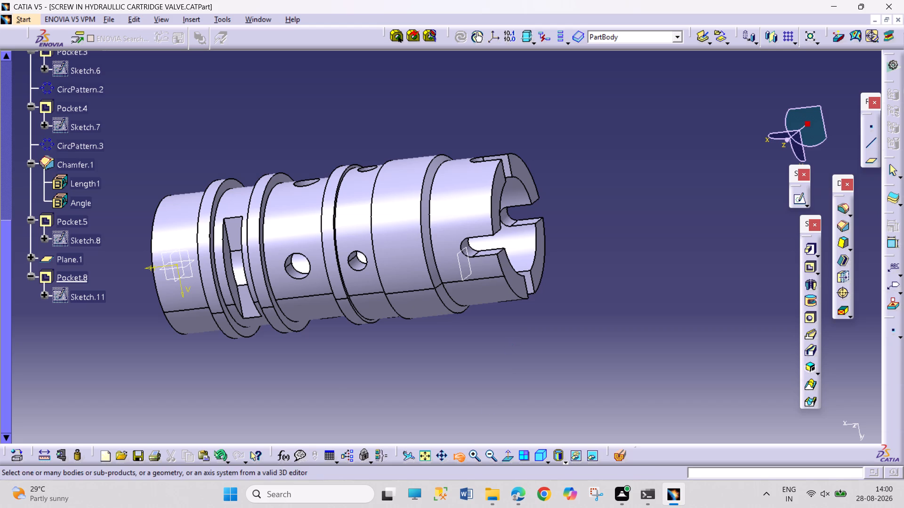
{"action": "left_click_drag", "start_coordinate": [615, 227], "coordinate": [589, 248]}
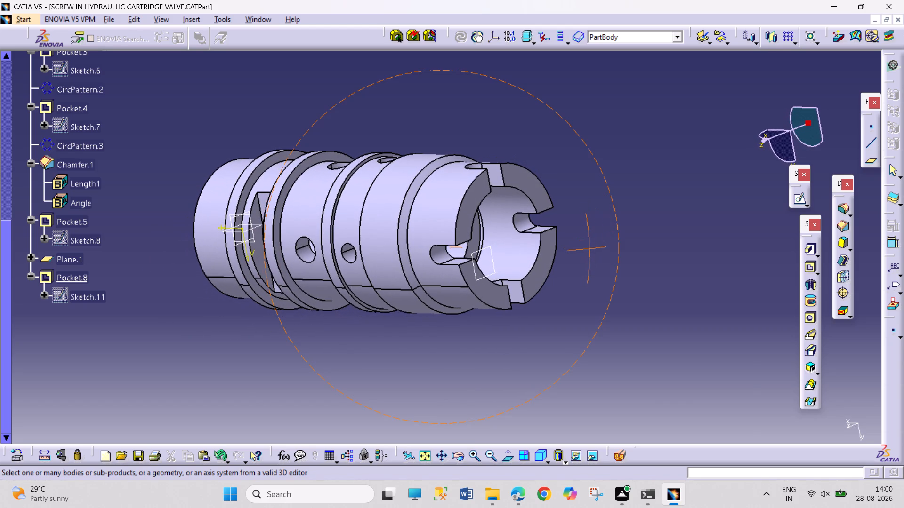
{"action": "left_click", "coordinate": [457, 459]}
{"action": "left_click_drag", "start_coordinate": [322, 395], "coordinate": [320, 363]}
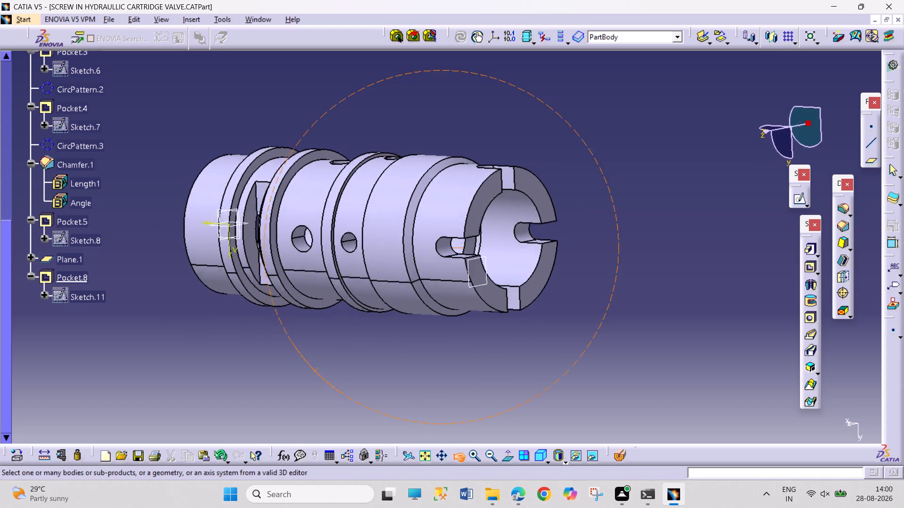
{"action": "left_click_drag", "start_coordinate": [320, 363], "coordinate": [292, 340]}
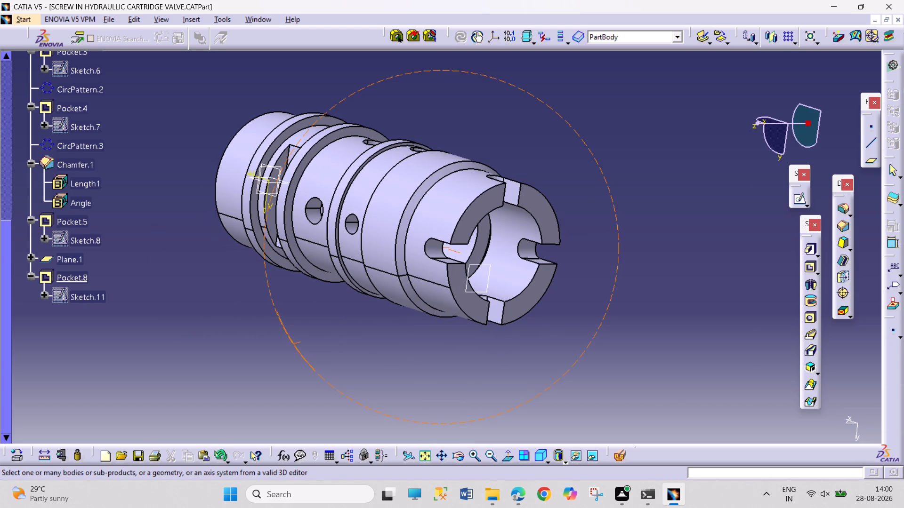
{"action": "left_click", "coordinate": [515, 311]}
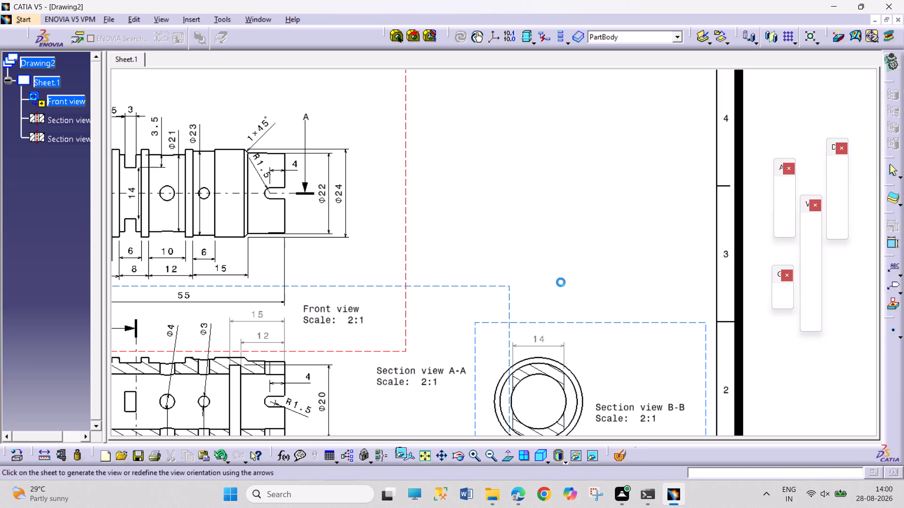
{"action": "double_click", "coordinate": [564, 170]}
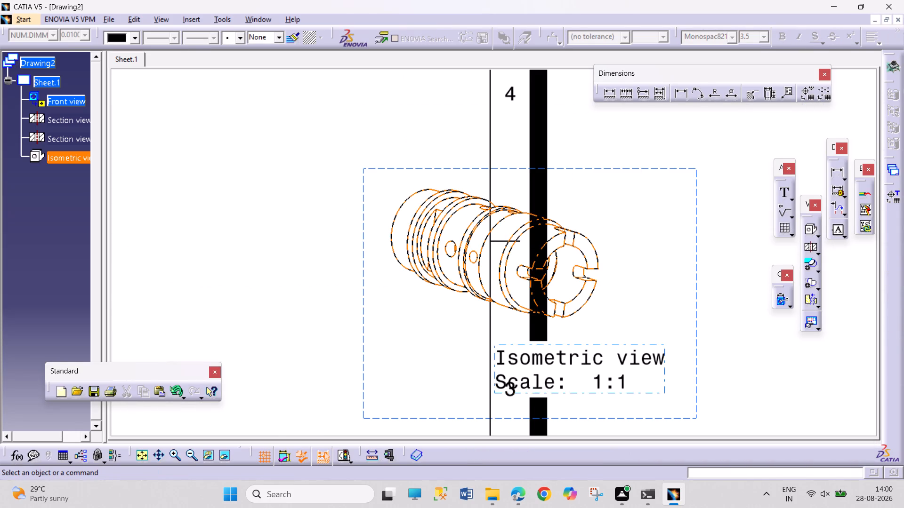
Move the isometric view inside the sheet frame, into the free area above section view B-B.
{"action": "middle_click_drag", "start_coordinate": [693, 289], "coordinate": [686, 397], "text": "ctrl"}
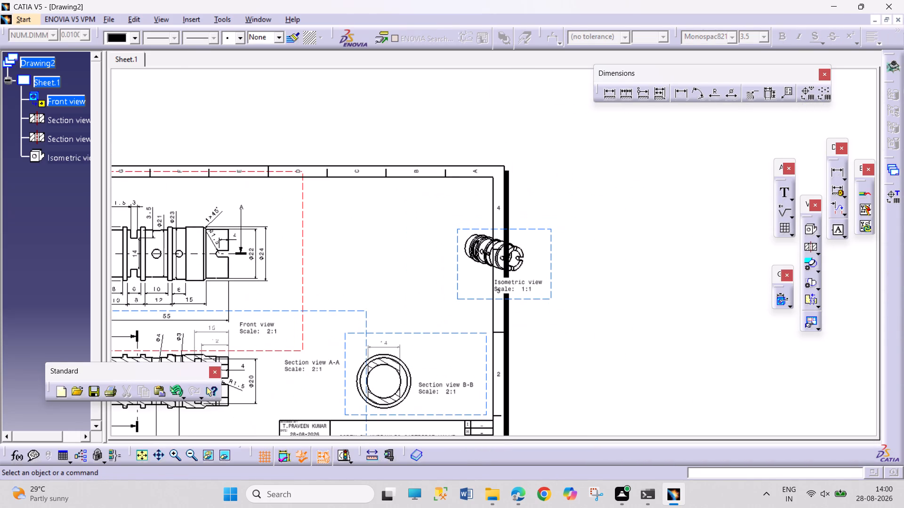
{"action": "left_click_drag", "start_coordinate": [553, 262], "coordinate": [434, 226]}
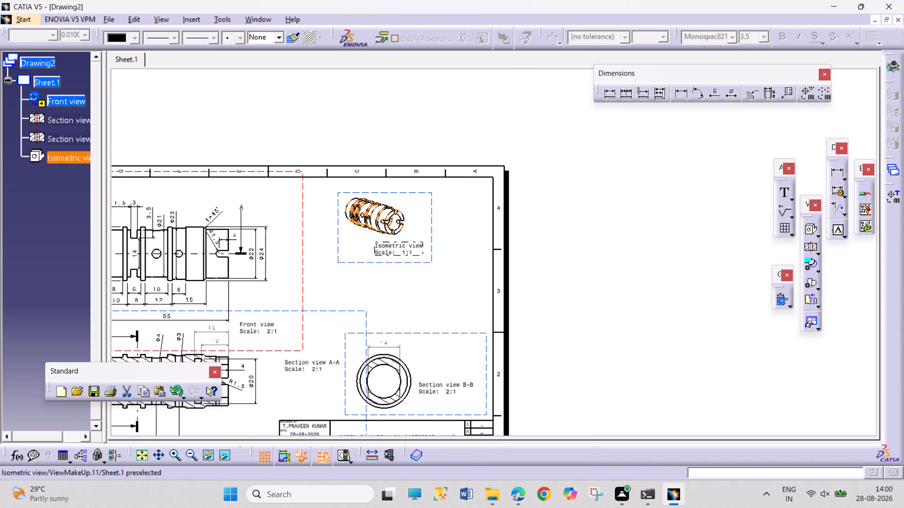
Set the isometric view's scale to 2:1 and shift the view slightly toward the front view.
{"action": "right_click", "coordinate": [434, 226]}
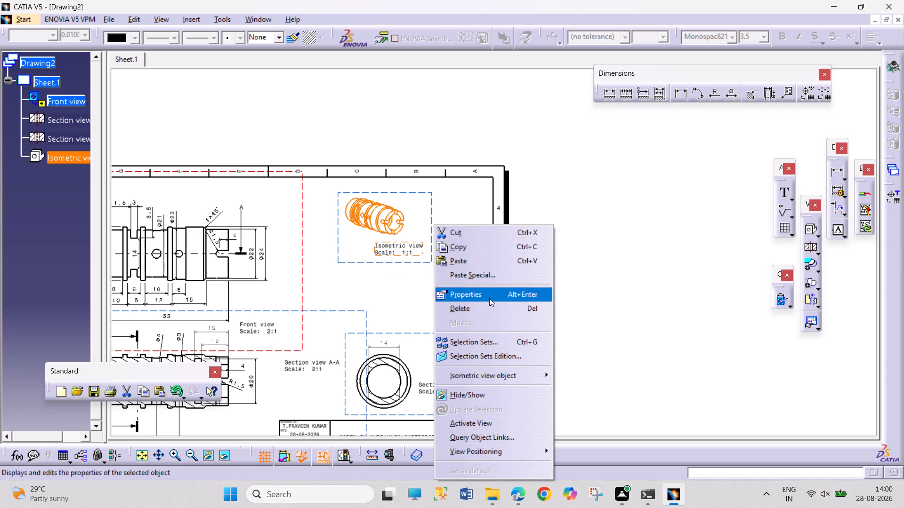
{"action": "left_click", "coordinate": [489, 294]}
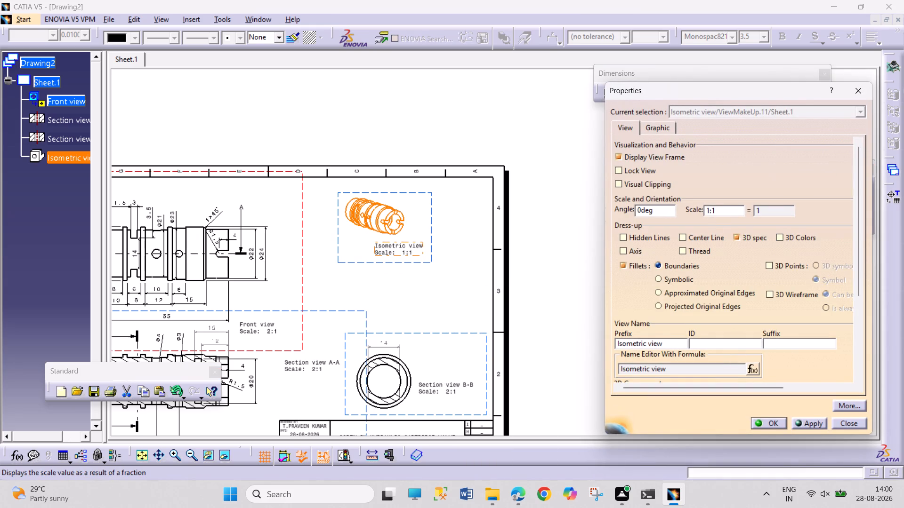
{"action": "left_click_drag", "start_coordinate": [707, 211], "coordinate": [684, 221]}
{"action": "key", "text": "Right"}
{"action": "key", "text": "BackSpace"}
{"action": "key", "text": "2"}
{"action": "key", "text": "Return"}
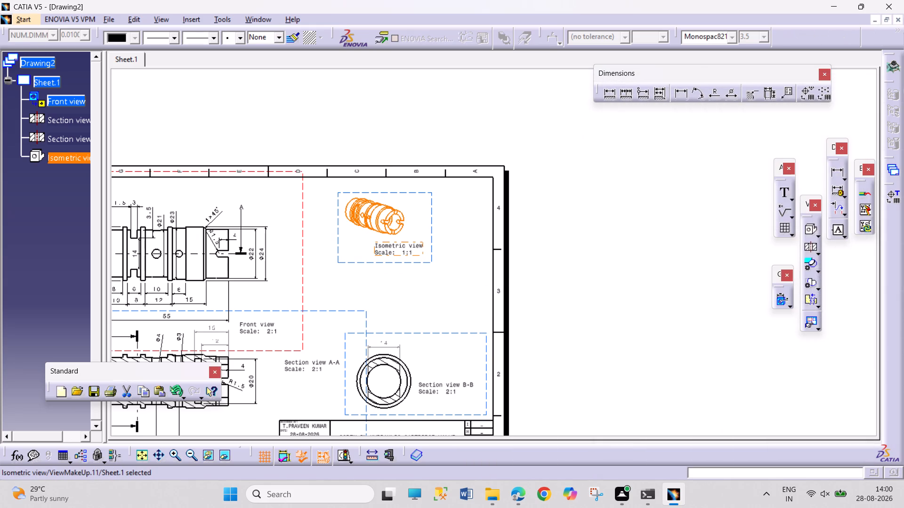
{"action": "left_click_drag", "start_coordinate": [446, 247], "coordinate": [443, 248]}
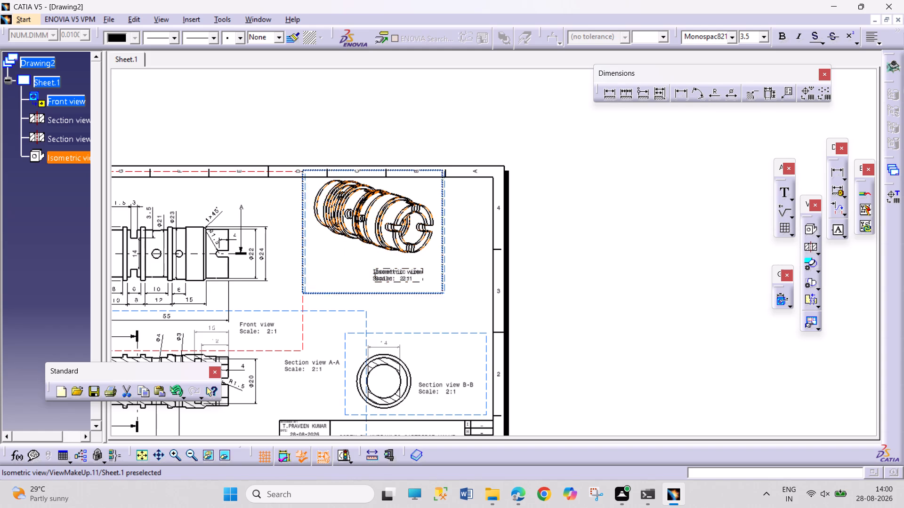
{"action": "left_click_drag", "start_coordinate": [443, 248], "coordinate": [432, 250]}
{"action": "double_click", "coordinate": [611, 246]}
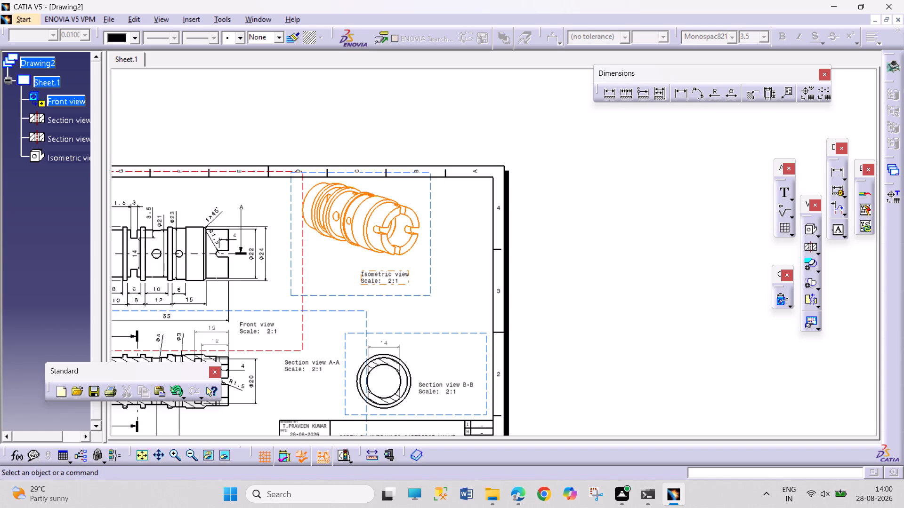
Set the isometric view's scale to 1:1 and move it closer to the front view, leaving space beside it.
{"action": "right_click", "coordinate": [428, 277]}
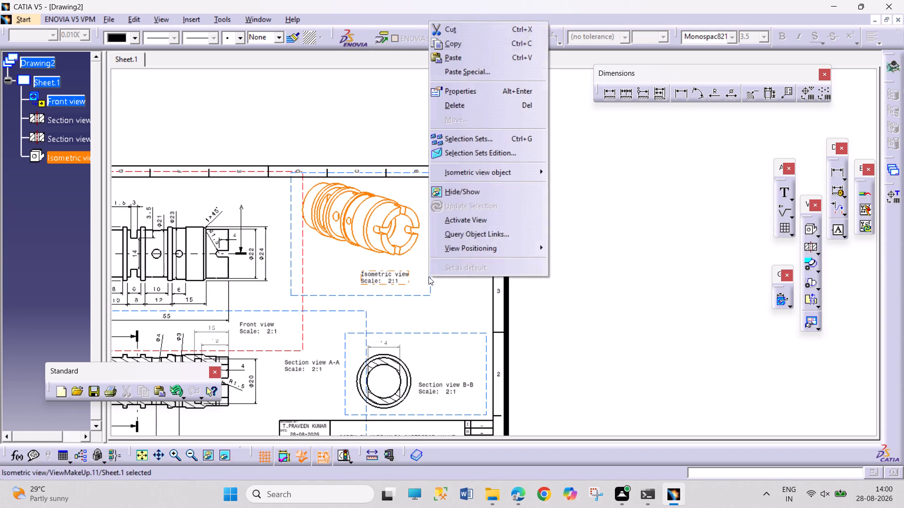
{"action": "left_click", "coordinate": [480, 93]}
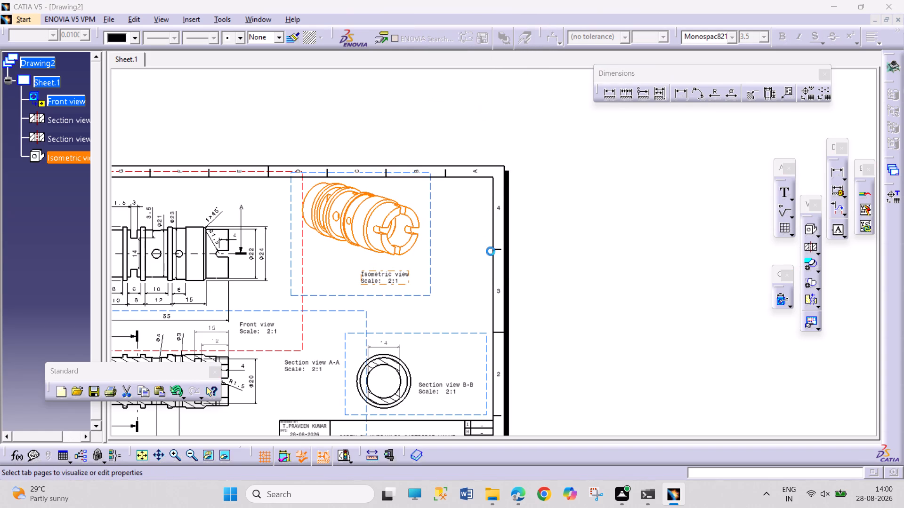
{"action": "left_click_drag", "start_coordinate": [709, 210], "coordinate": [693, 209]}
{"action": "key", "text": "1"}
{"action": "key", "text": "Return"}
{"action": "left_click", "coordinate": [645, 260]}
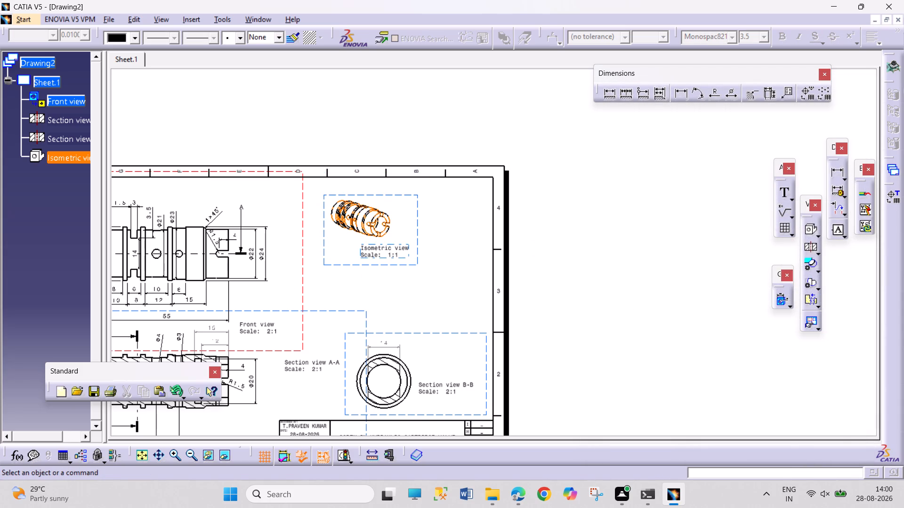
{"action": "left_click_drag", "start_coordinate": [420, 237], "coordinate": [407, 238]}
{"action": "left_click", "coordinate": [542, 257]}
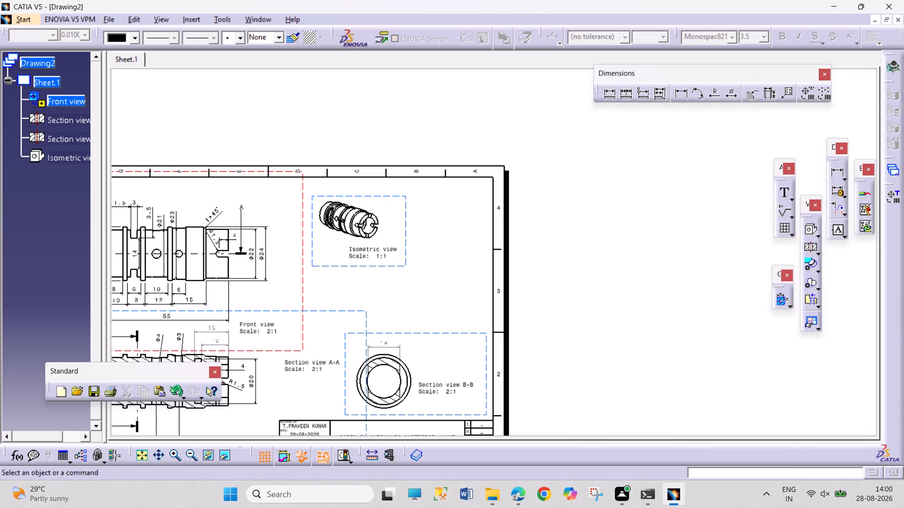
Reorient the valve part to show its plain open end with the slotted end behind, and generate a second isometric view on the sheet.
{"action": "middle_click_drag", "start_coordinate": [326, 238], "coordinate": [374, 87], "text": "ctrl"}
{"action": "middle_click_drag", "start_coordinate": [323, 177], "coordinate": [616, 321], "text": "ctrl"}
{"action": "middle_click_drag", "start_coordinate": [274, 258], "coordinate": [286, 175], "text": "ctrl"}
{"action": "middle_click_drag", "start_coordinate": [288, 201], "coordinate": [523, 287]}
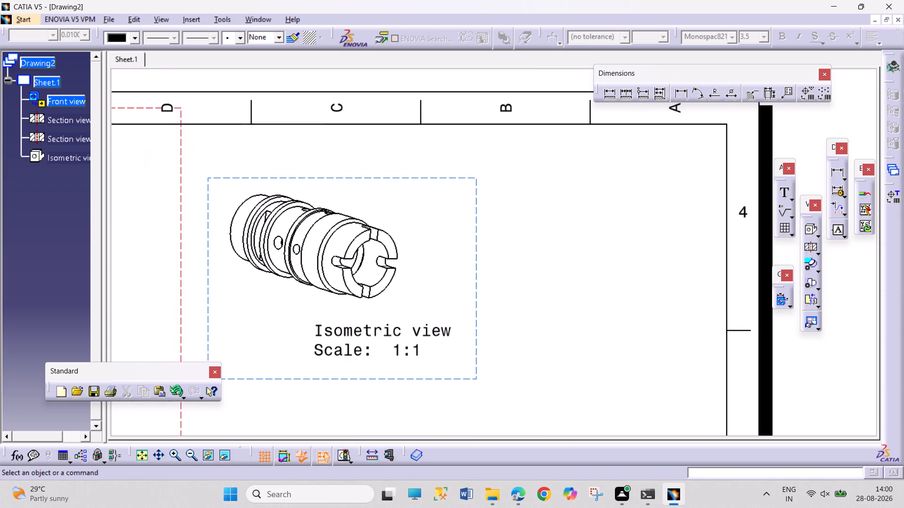
{"action": "middle_click_drag", "start_coordinate": [575, 282], "coordinate": [558, 360], "text": "ctrl"}
{"action": "middle_click_drag", "start_coordinate": [558, 359], "coordinate": [553, 329]}
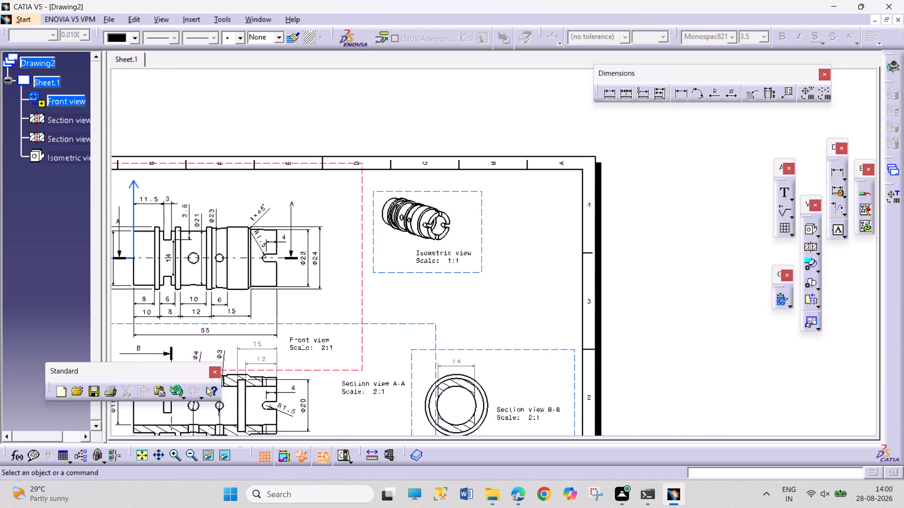
{"action": "left_click", "coordinate": [807, 231]}
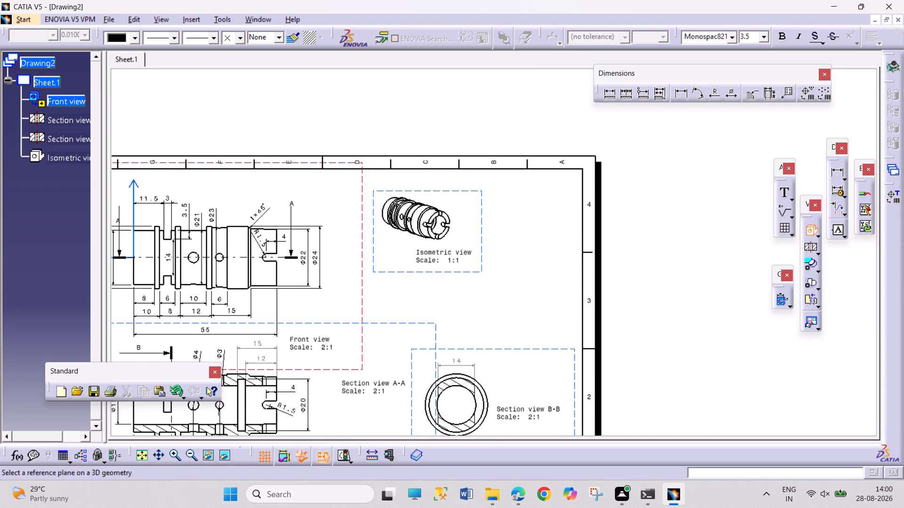
{"action": "left_click", "coordinate": [261, 23]}
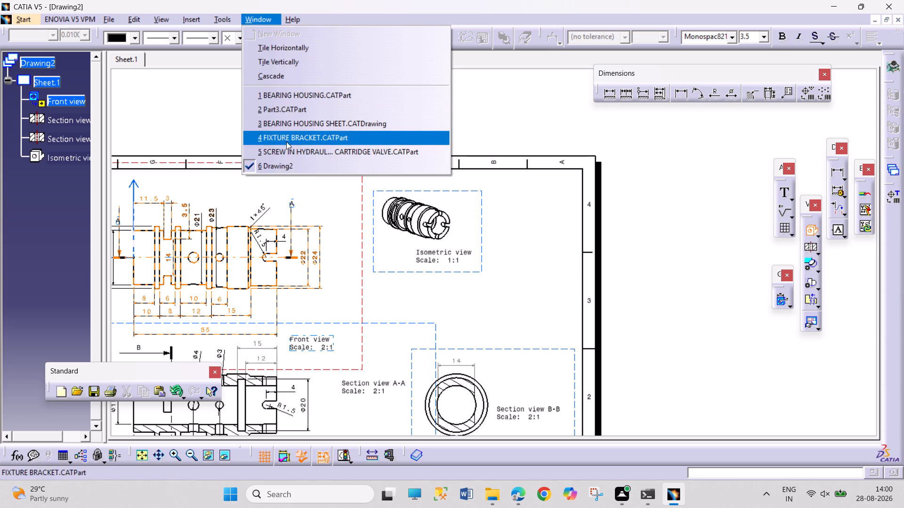
{"action": "left_click", "coordinate": [287, 147]}
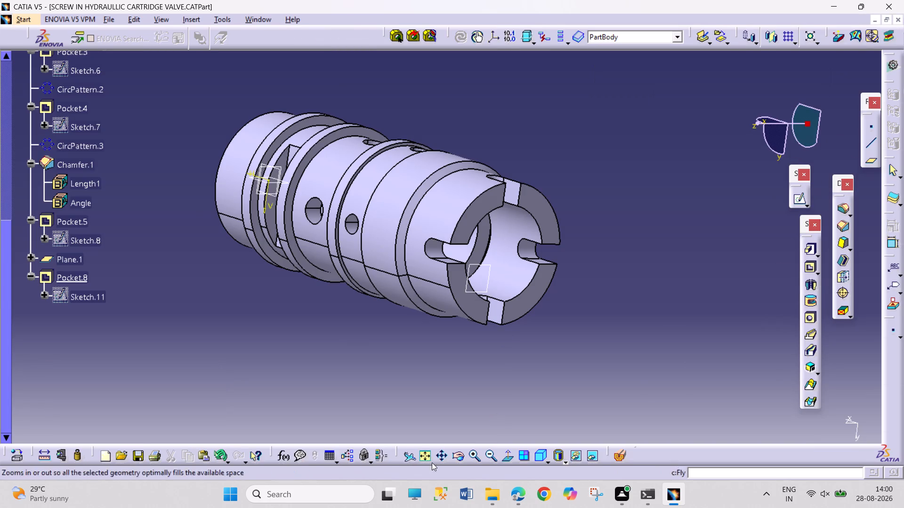
{"action": "left_click", "coordinate": [462, 459]}
{"action": "left_click_drag", "start_coordinate": [251, 295], "coordinate": [362, 308]}
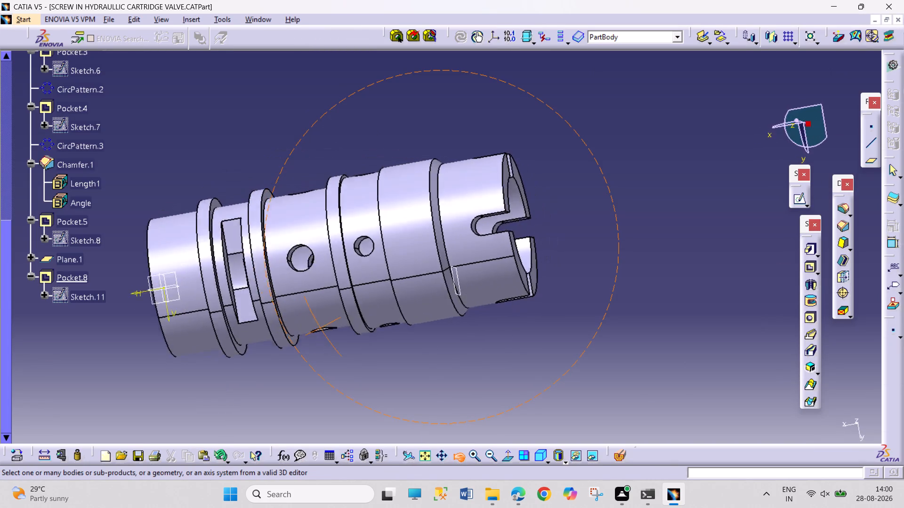
{"action": "left_click_drag", "start_coordinate": [362, 308], "coordinate": [355, 289]}
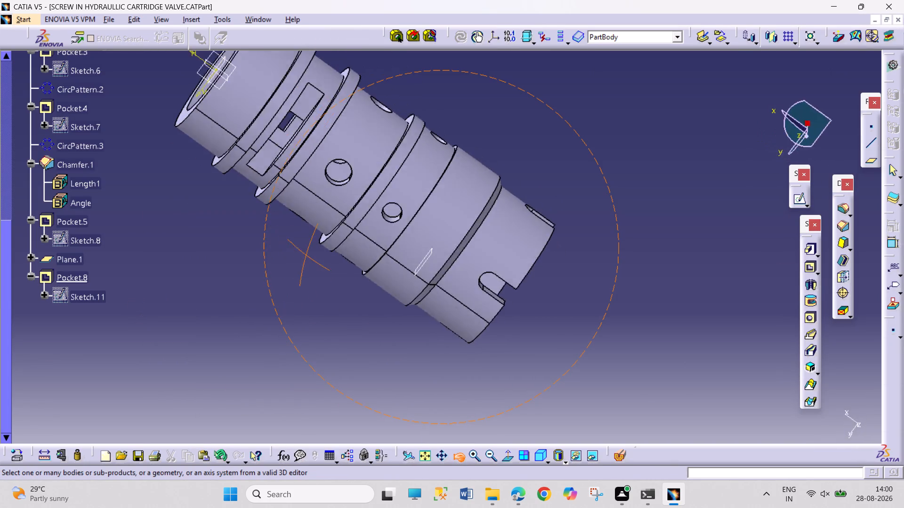
{"action": "left_click_drag", "start_coordinate": [355, 289], "coordinate": [548, 394]}
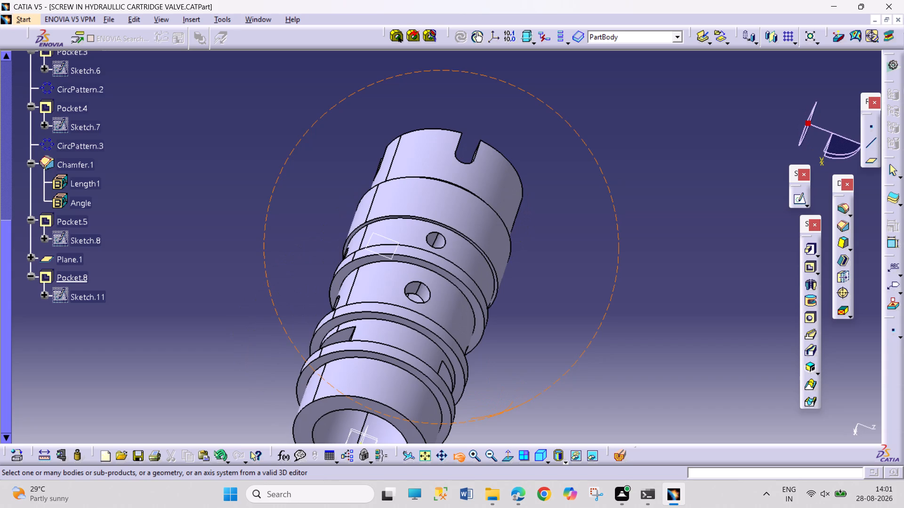
{"action": "left_click_drag", "start_coordinate": [548, 394], "coordinate": [488, 407]}
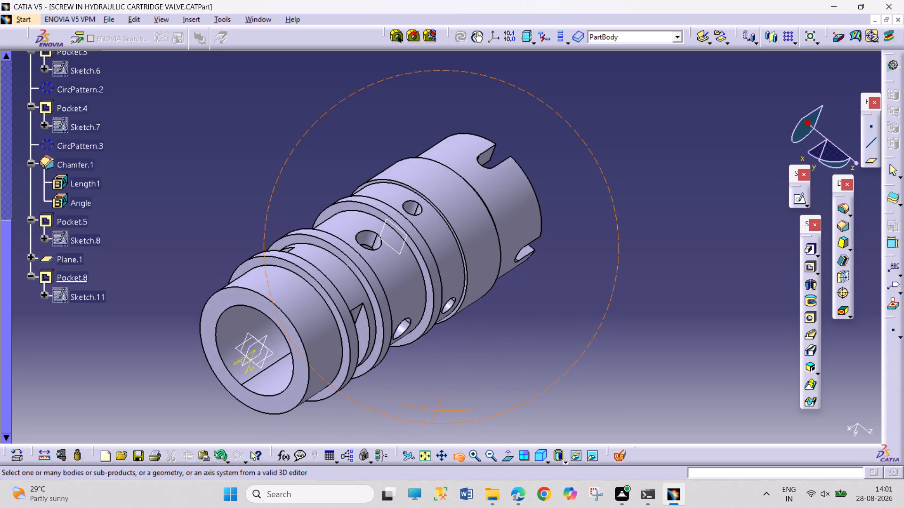
{"action": "left_click_drag", "start_coordinate": [488, 407], "coordinate": [492, 417]}
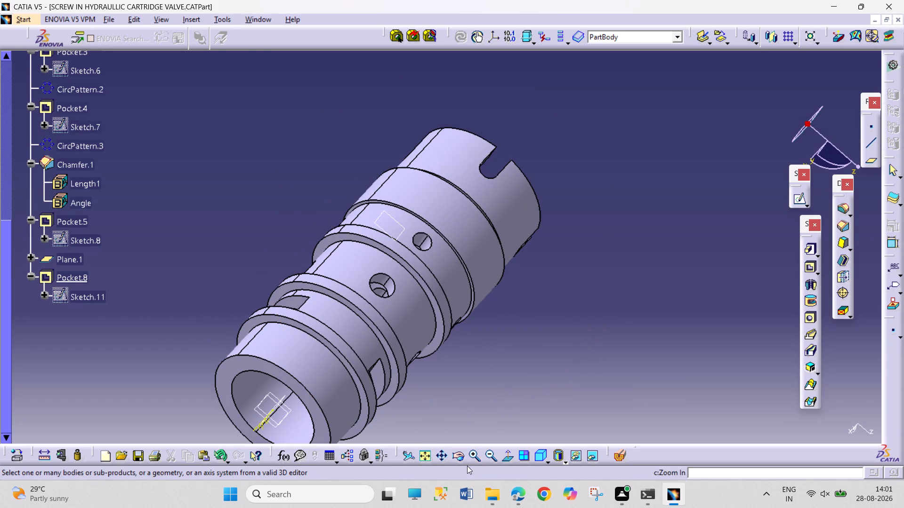
{"action": "left_click_drag", "start_coordinate": [462, 459], "coordinate": [471, 454]}
{"action": "left_click", "coordinate": [458, 459]}
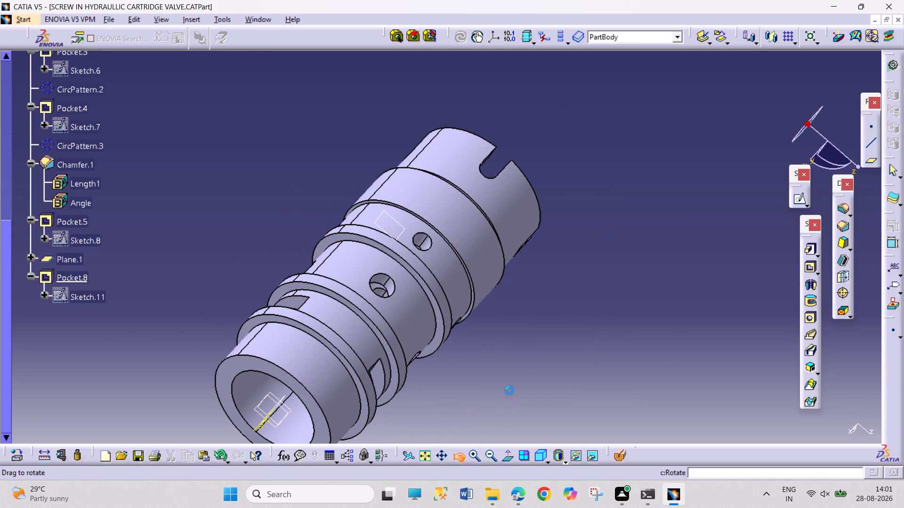
{"action": "left_click_drag", "start_coordinate": [618, 328], "coordinate": [582, 273]}
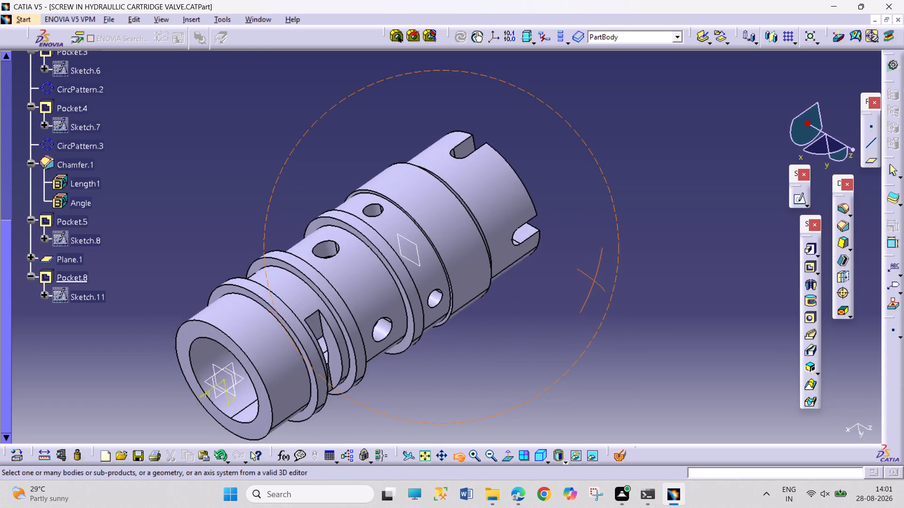
{"action": "left_click_drag", "start_coordinate": [582, 273], "coordinate": [525, 270]}
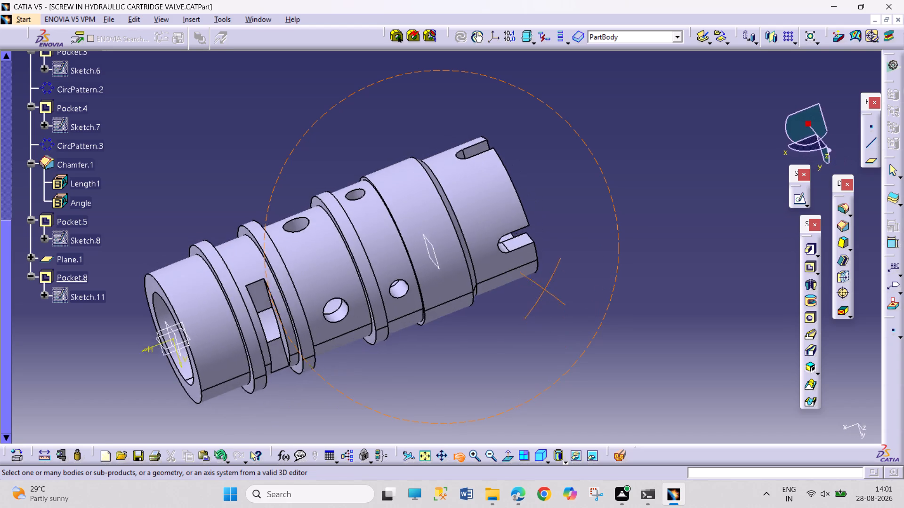
{"action": "left_click_drag", "start_coordinate": [525, 270], "coordinate": [578, 245]}
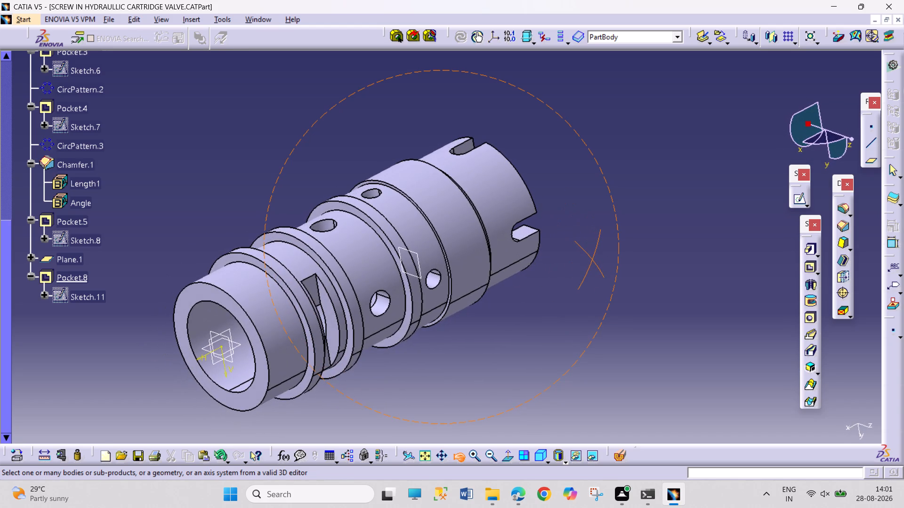
{"action": "left_click_drag", "start_coordinate": [578, 245], "coordinate": [488, 170]}
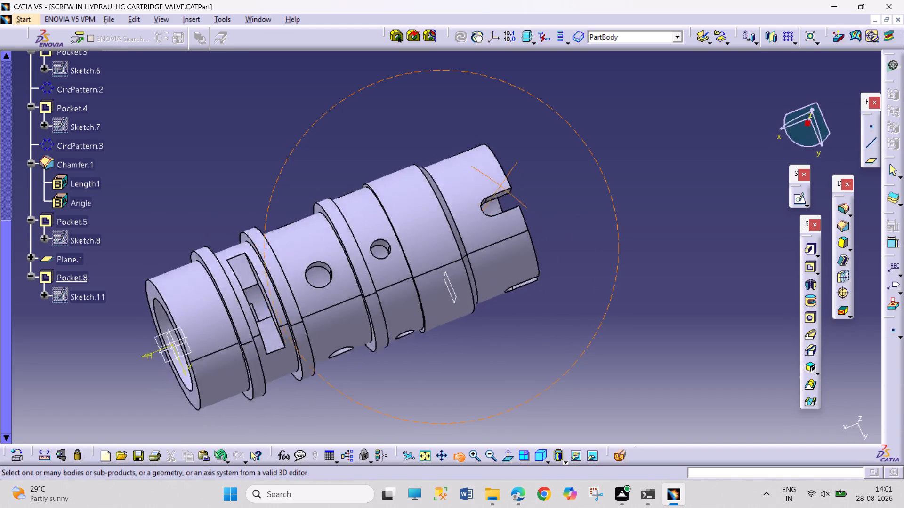
{"action": "left_click_drag", "start_coordinate": [488, 170], "coordinate": [513, 241]}
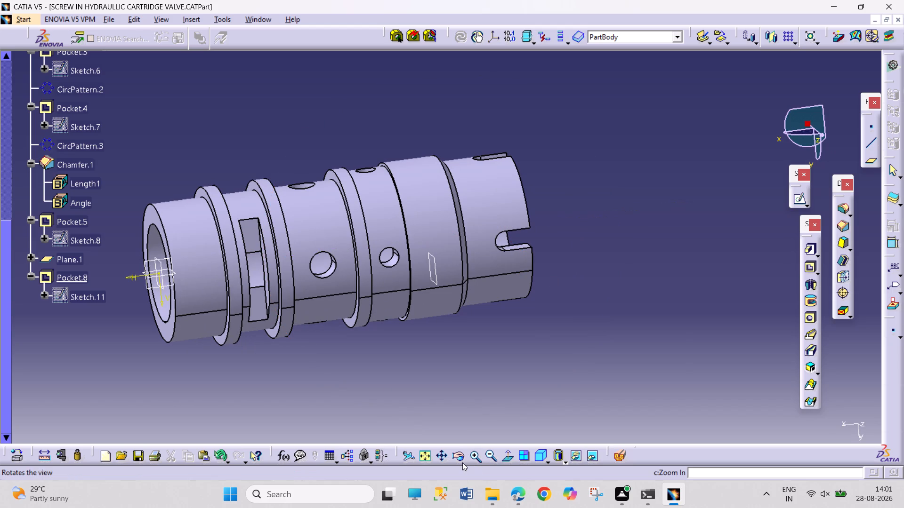
{"action": "left_click_drag", "start_coordinate": [460, 452], "coordinate": [451, 443]}
{"action": "left_click_drag", "start_coordinate": [126, 361], "coordinate": [155, 370]}
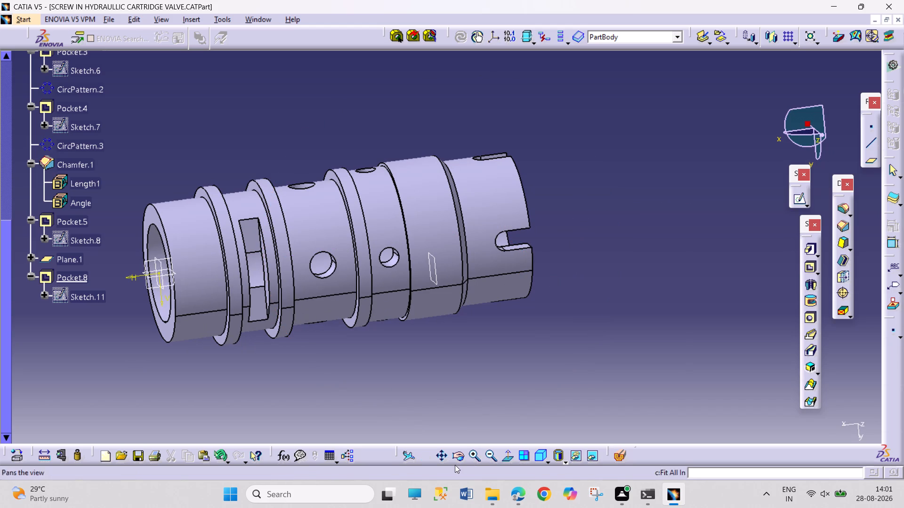
{"action": "left_click", "coordinate": [459, 455]}
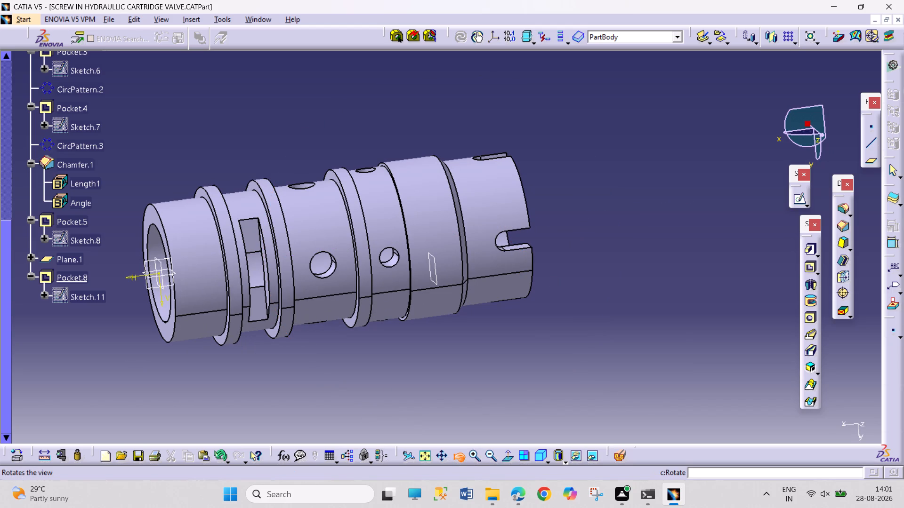
{"action": "left_click_drag", "start_coordinate": [123, 328], "coordinate": [210, 327]}
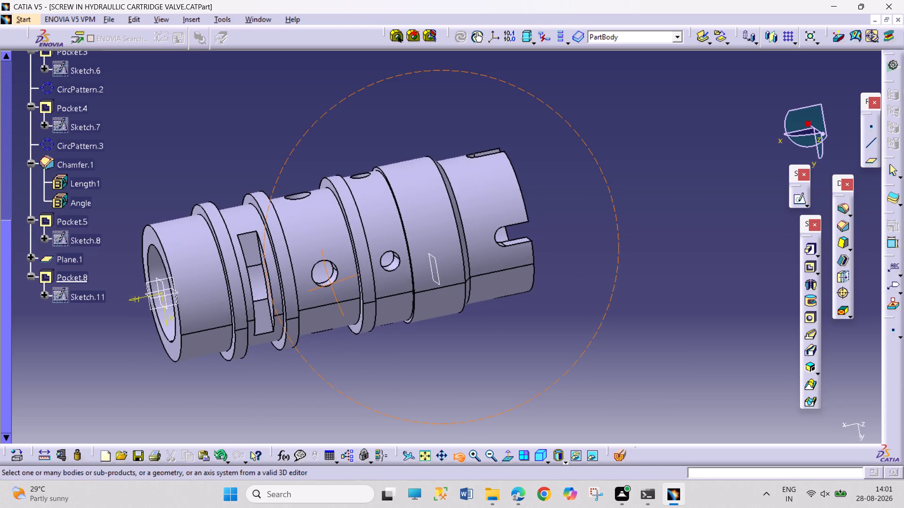
{"action": "left_click_drag", "start_coordinate": [210, 327], "coordinate": [242, 331]}
{"action": "left_click", "coordinate": [457, 454]}
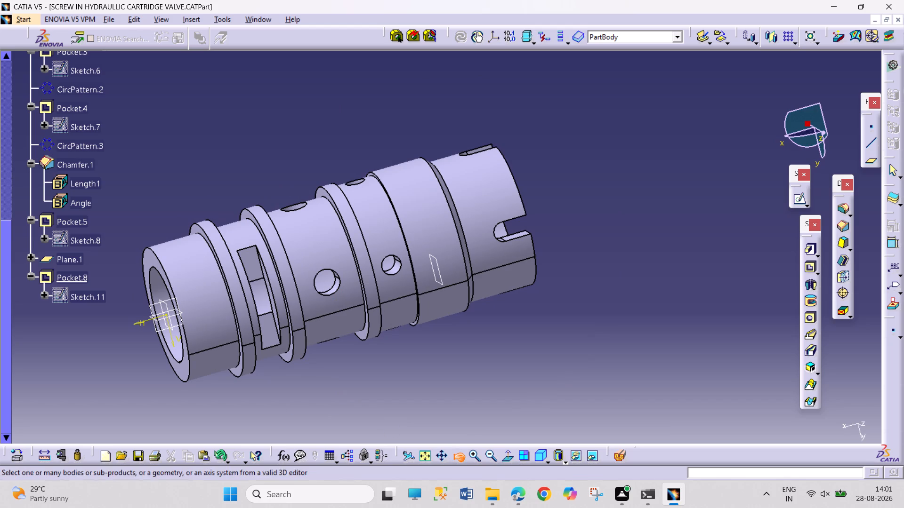
{"action": "left_click_drag", "start_coordinate": [110, 365], "coordinate": [449, 277]}
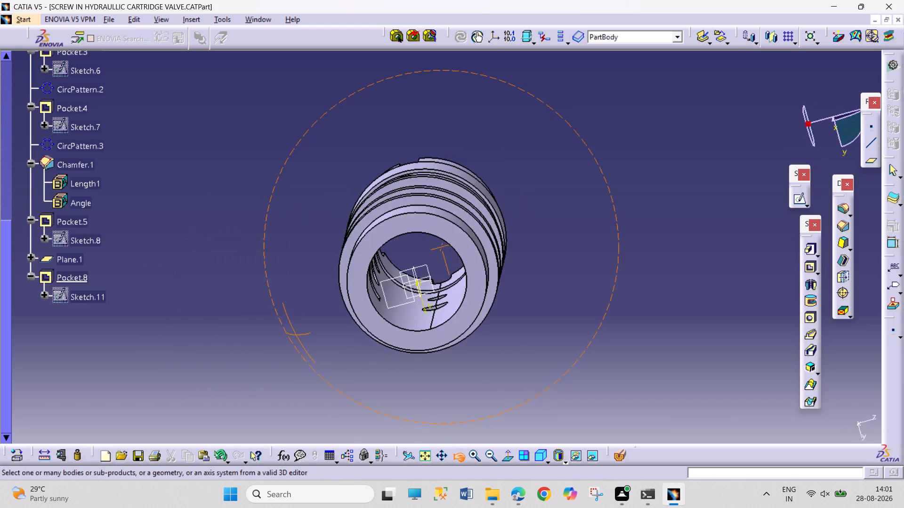
{"action": "left_click_drag", "start_coordinate": [449, 277], "coordinate": [319, 285]}
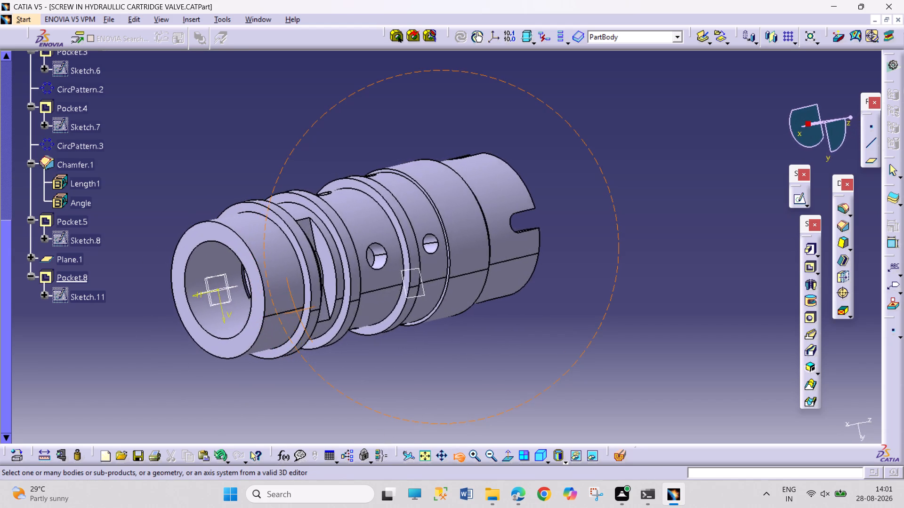
{"action": "left_click_drag", "start_coordinate": [319, 285], "coordinate": [287, 282]}
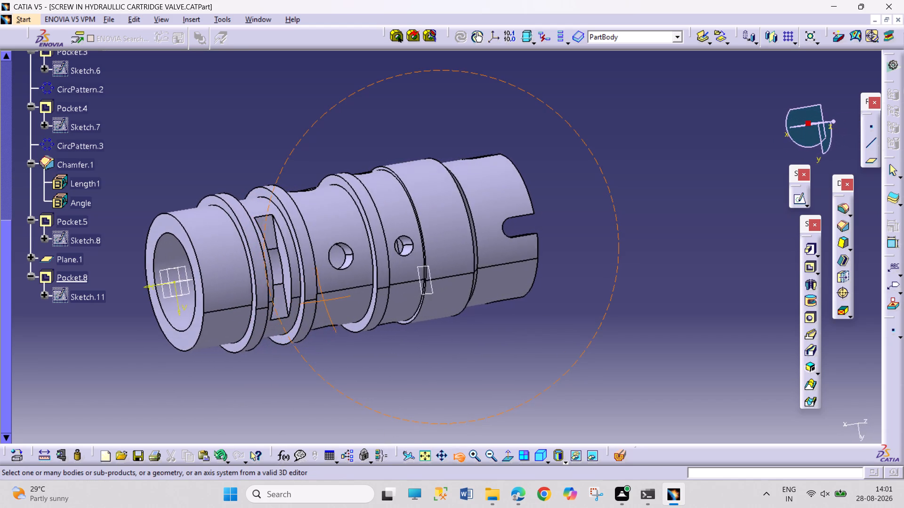
{"action": "left_click_drag", "start_coordinate": [287, 282], "coordinate": [291, 281]}
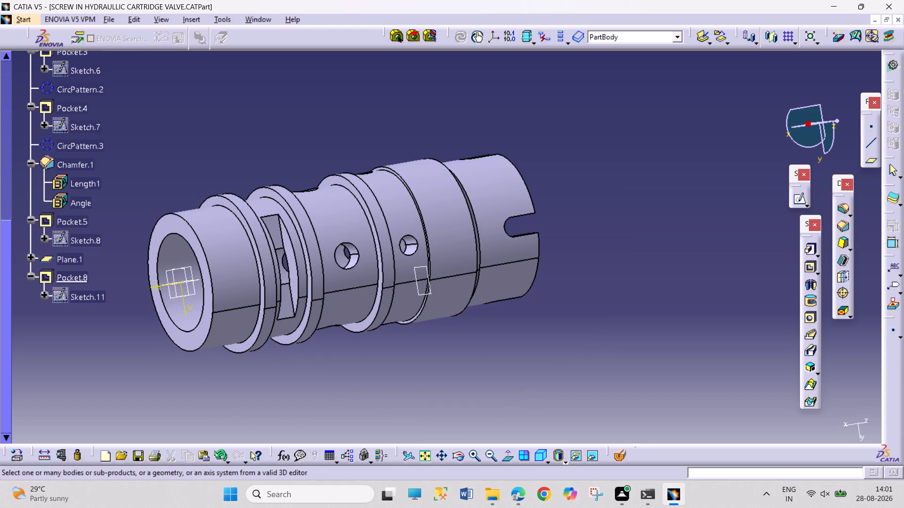
{"action": "left_click", "coordinate": [201, 334]}
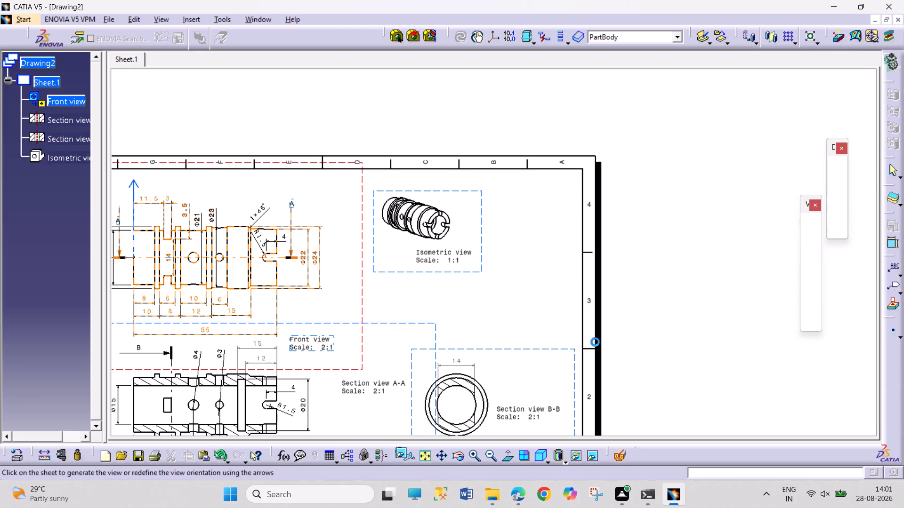
{"action": "double_click", "coordinate": [492, 298]}
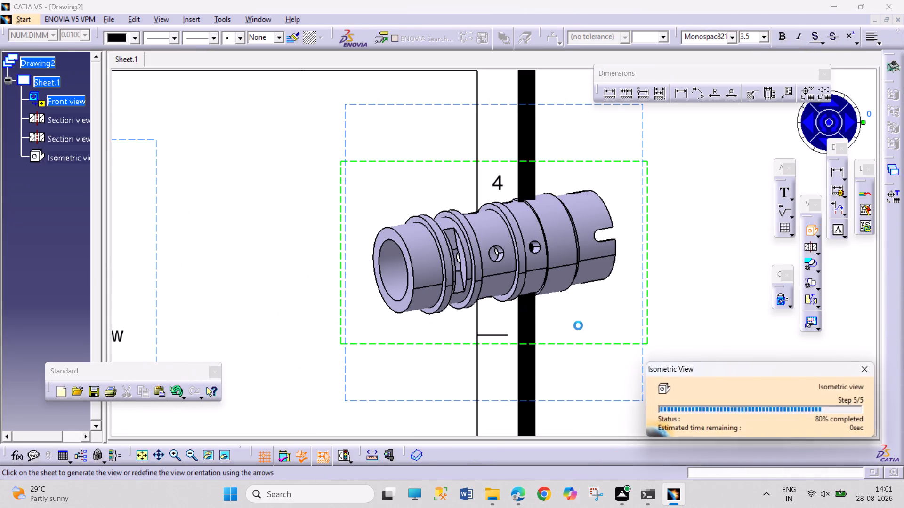
Move the second isometric view inside the sheet frame, beside the first isometric view.
{"action": "middle_click_drag", "start_coordinate": [662, 221], "coordinate": [652, 252], "text": "ctrl"}
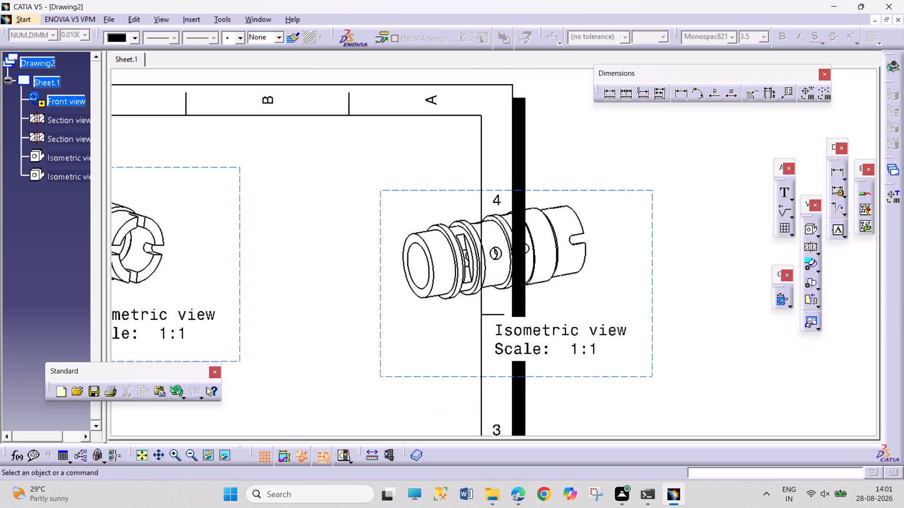
{"action": "middle_click_drag", "start_coordinate": [652, 252], "coordinate": [652, 311], "text": "ctrl"}
{"action": "left_click_drag", "start_coordinate": [568, 274], "coordinate": [507, 272]}
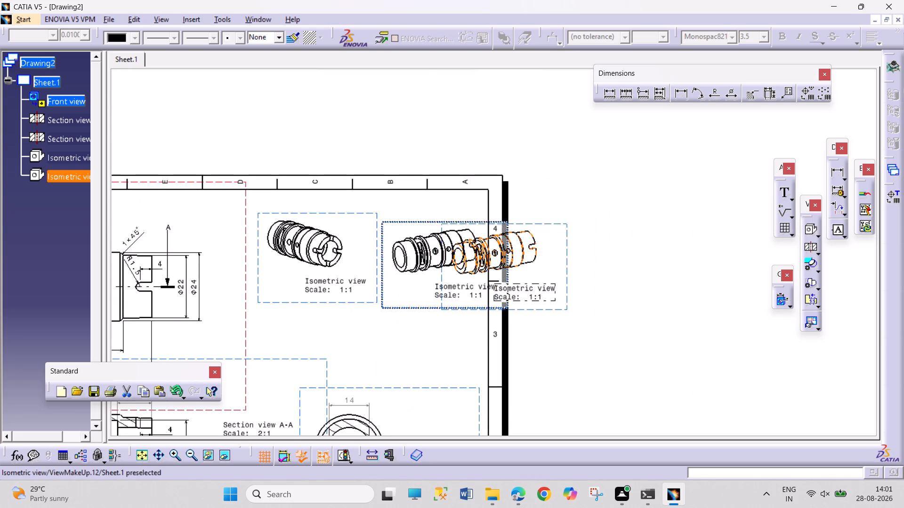
{"action": "left_click_drag", "start_coordinate": [507, 272], "coordinate": [498, 271]}
{"action": "left_click", "coordinate": [618, 345]}
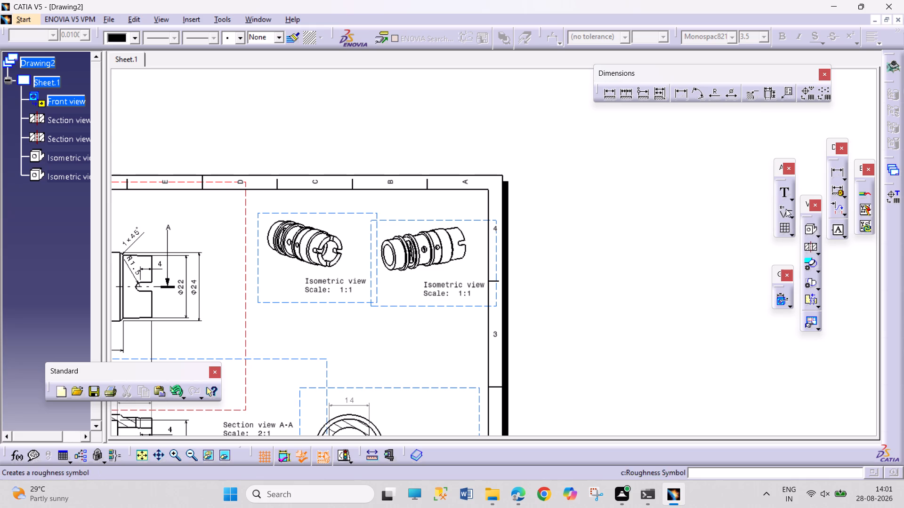
Reorient the valve part to show its slotted end facing forward at one side, and generate a third isometric view on the sheet.
{"action": "left_click", "coordinate": [809, 229]}
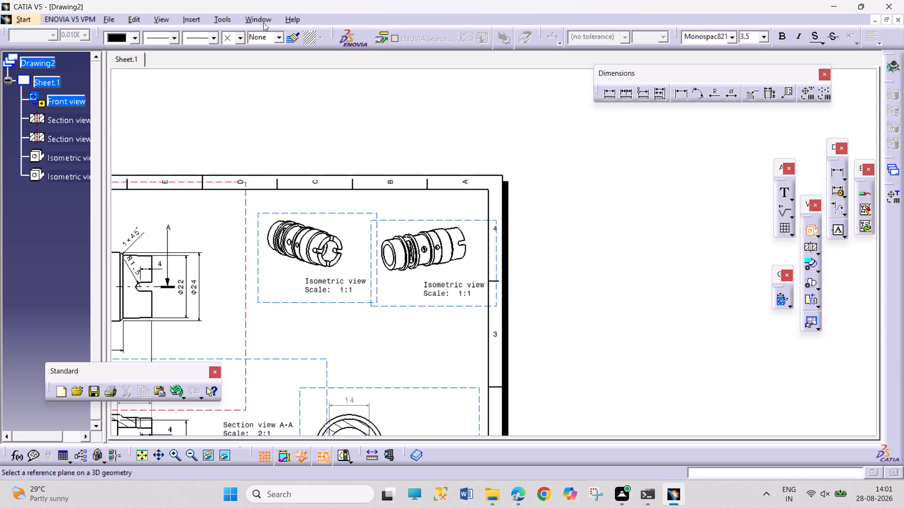
{"action": "left_click", "coordinate": [258, 19]}
{"action": "left_click", "coordinate": [292, 151]}
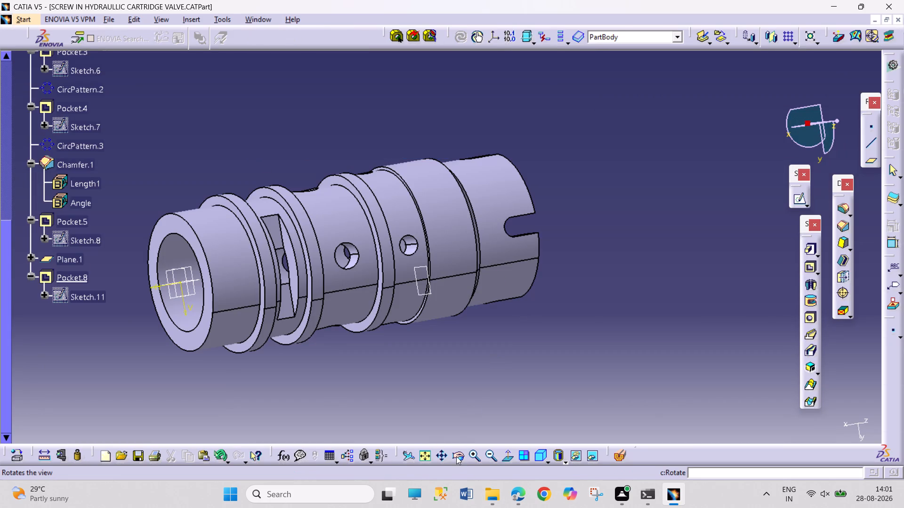
{"action": "left_click", "coordinate": [456, 456]}
{"action": "left_click_drag", "start_coordinate": [246, 356], "coordinate": [537, 349]}
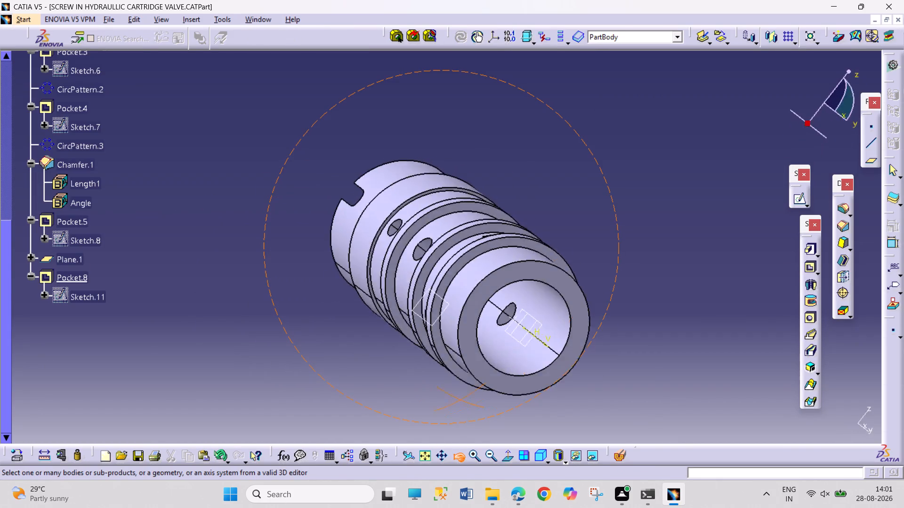
{"action": "left_click_drag", "start_coordinate": [537, 349], "coordinate": [545, 218]}
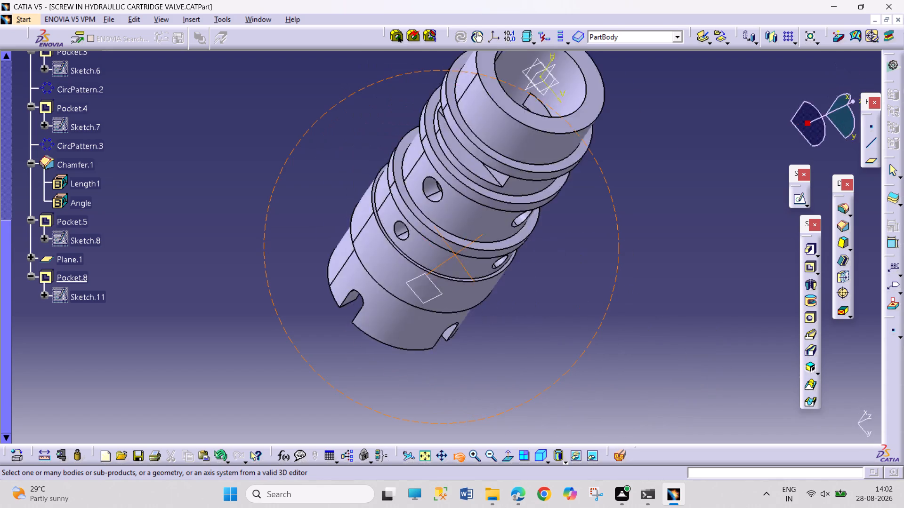
{"action": "left_click_drag", "start_coordinate": [545, 218], "coordinate": [489, 168]}
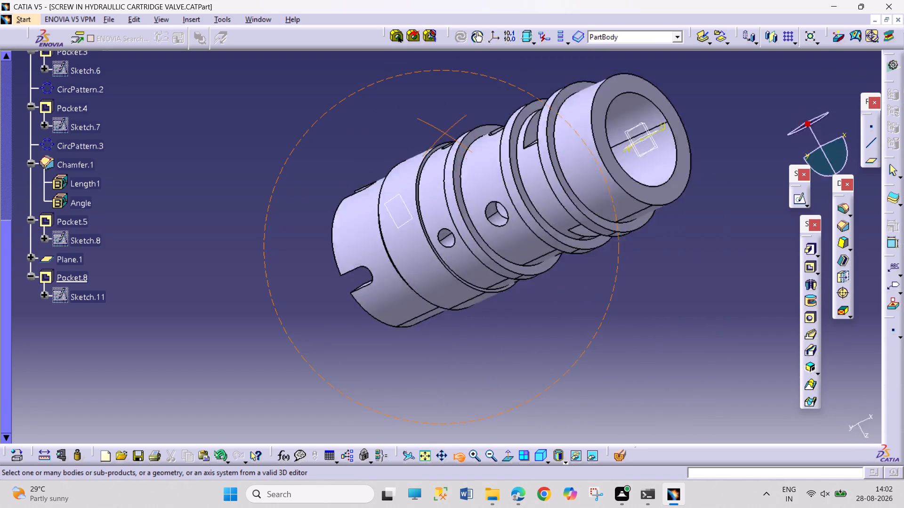
{"action": "left_click_drag", "start_coordinate": [489, 168], "coordinate": [587, 360]}
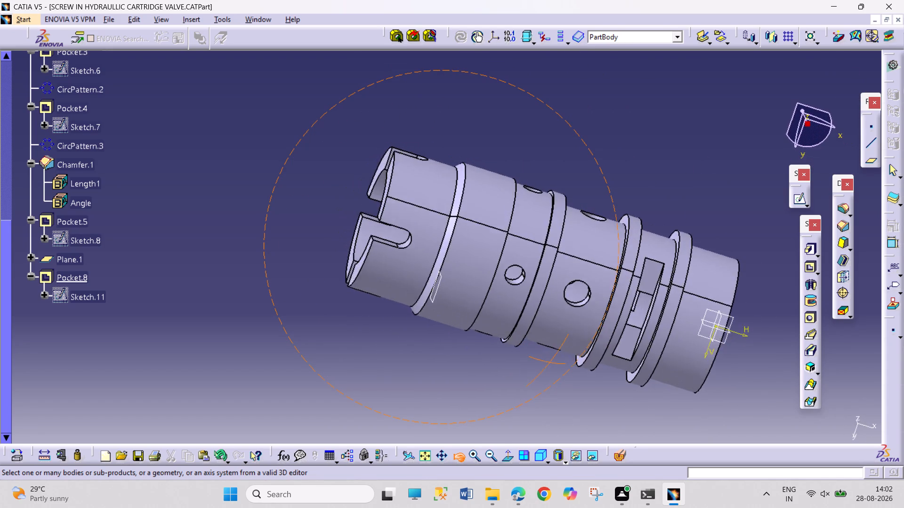
{"action": "left_click_drag", "start_coordinate": [587, 360], "coordinate": [583, 345]}
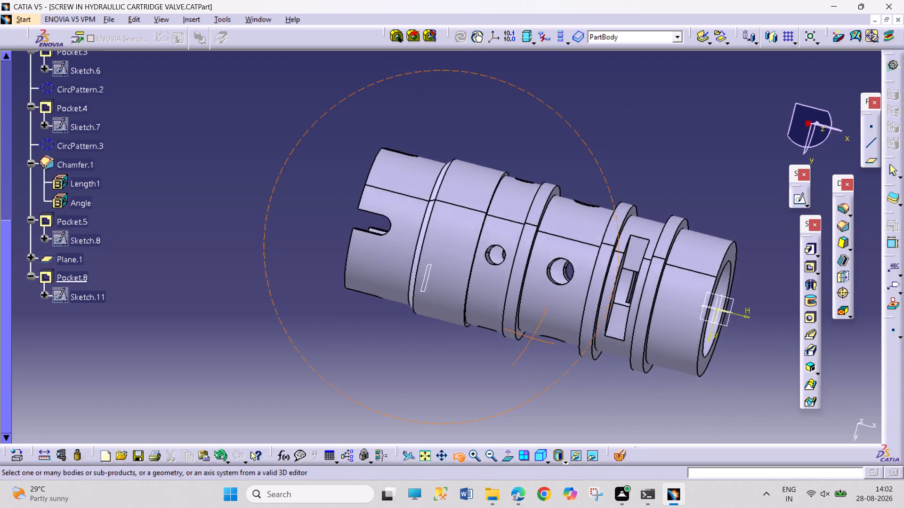
{"action": "left_click_drag", "start_coordinate": [583, 345], "coordinate": [571, 343]}
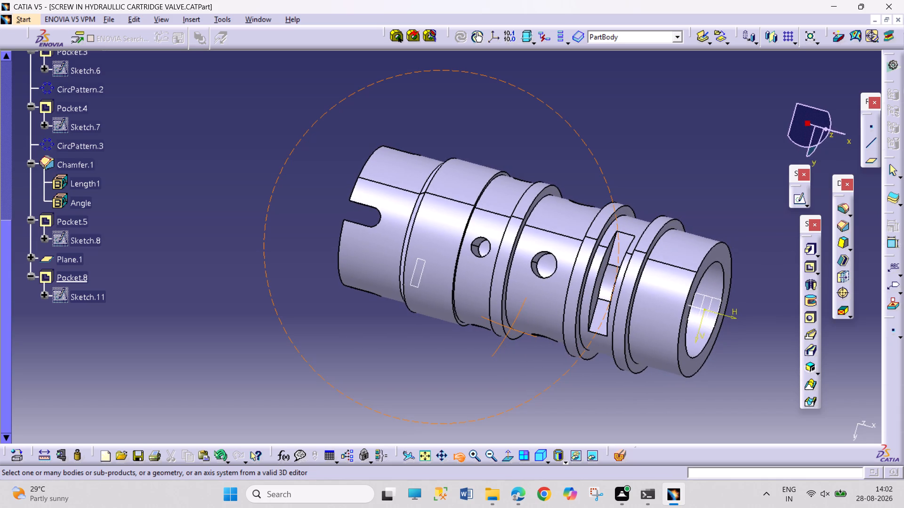
{"action": "left_click_drag", "start_coordinate": [571, 343], "coordinate": [561, 340]}
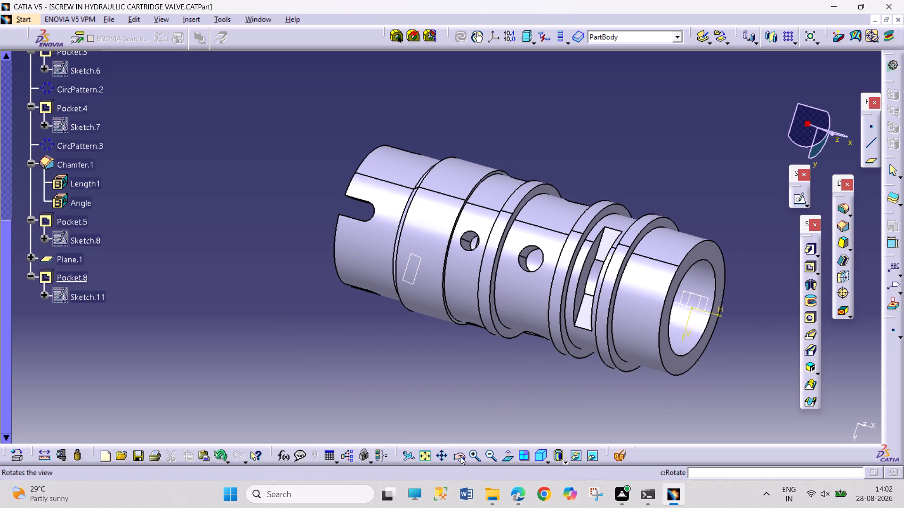
{"action": "left_click_drag", "start_coordinate": [460, 456], "coordinate": [458, 452]}
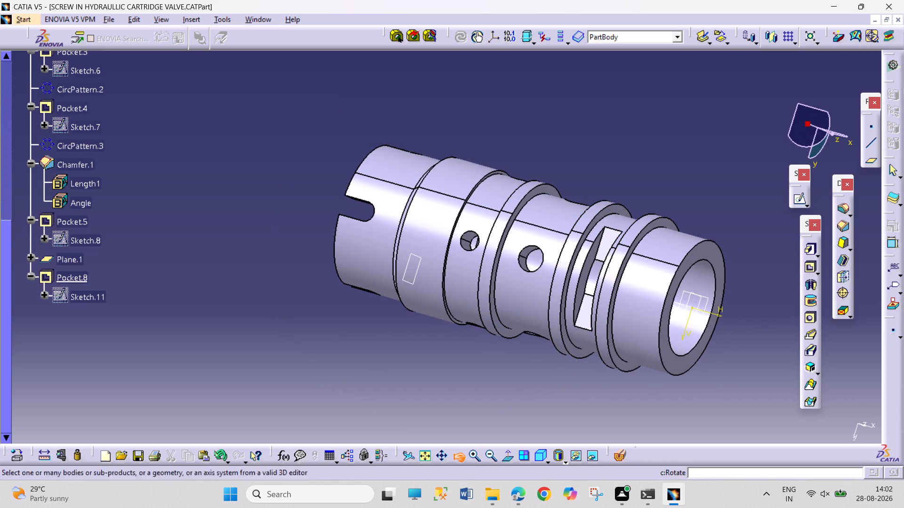
{"action": "left_click_drag", "start_coordinate": [255, 148], "coordinate": [386, 228]}
{"action": "left_click", "coordinate": [424, 281]}
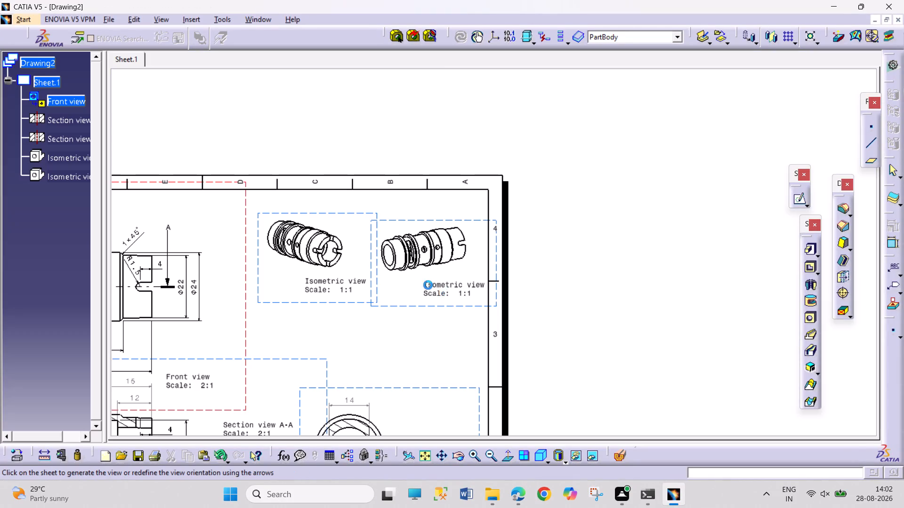
{"action": "double_click", "coordinate": [402, 356]}
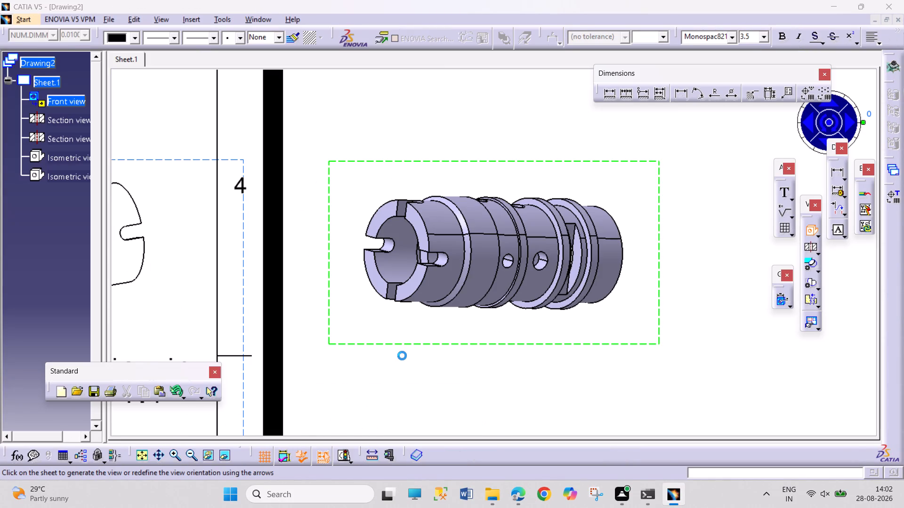
Move the third isometric view inside the sheet frame, directly below the second isometric view and above section view B-B.
{"action": "middle_click_drag", "start_coordinate": [537, 220], "coordinate": [511, 327], "text": "ctrl"}
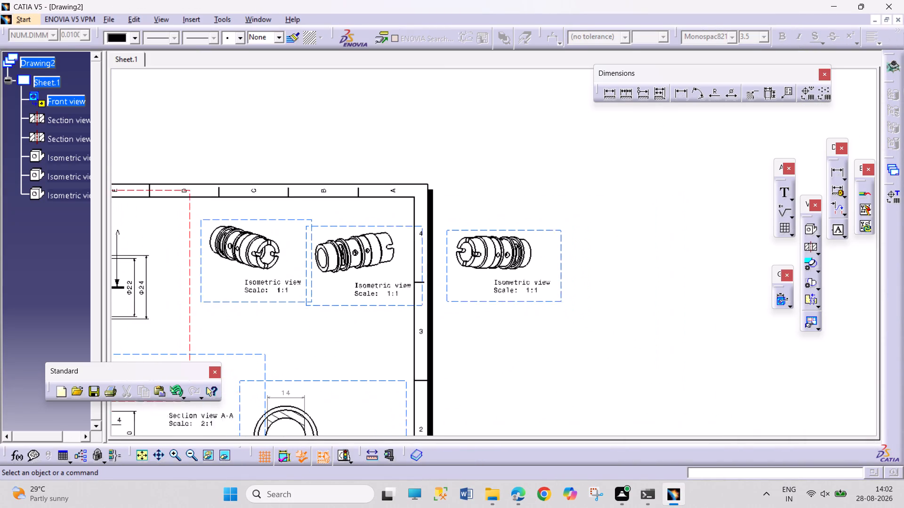
{"action": "middle_click_drag", "start_coordinate": [511, 327], "coordinate": [511, 328], "text": "ctrl"}
{"action": "left_click_drag", "start_coordinate": [515, 298], "coordinate": [404, 339]}
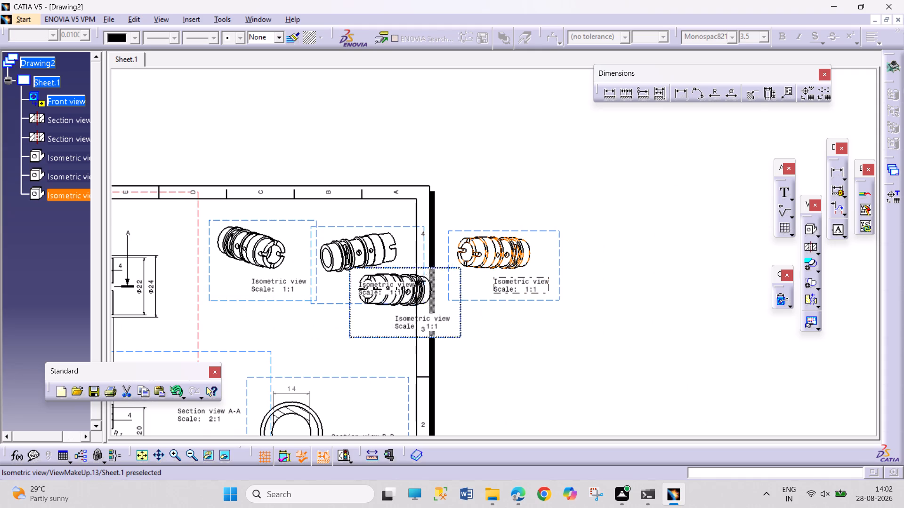
{"action": "left_click_drag", "start_coordinate": [404, 339], "coordinate": [355, 371]}
{"action": "left_click", "coordinate": [503, 377]}
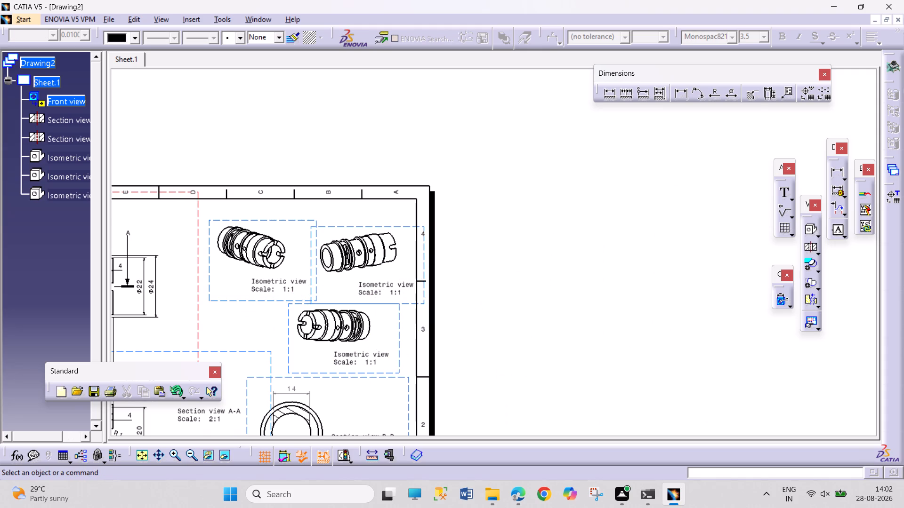
{"action": "left_click_drag", "start_coordinate": [400, 339], "coordinate": [414, 341]}
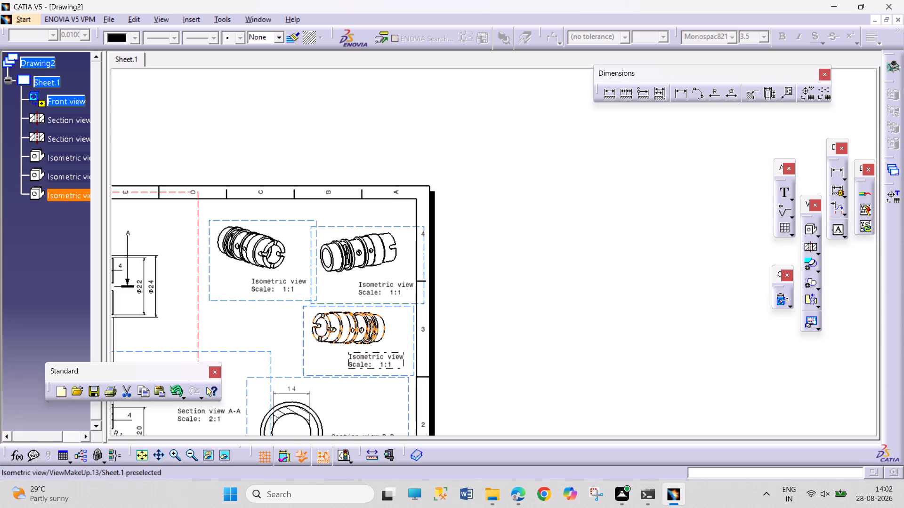
{"action": "left_click", "coordinate": [525, 343]}
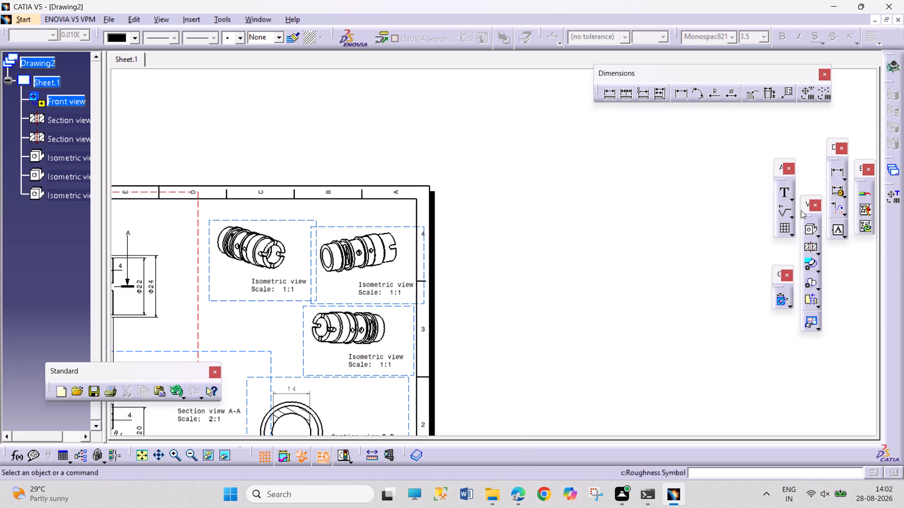
Reorient the valve part diagonally, with the plain open end low and the slotted end high, and generate a fourth isometric view.
{"action": "left_click", "coordinate": [807, 230]}
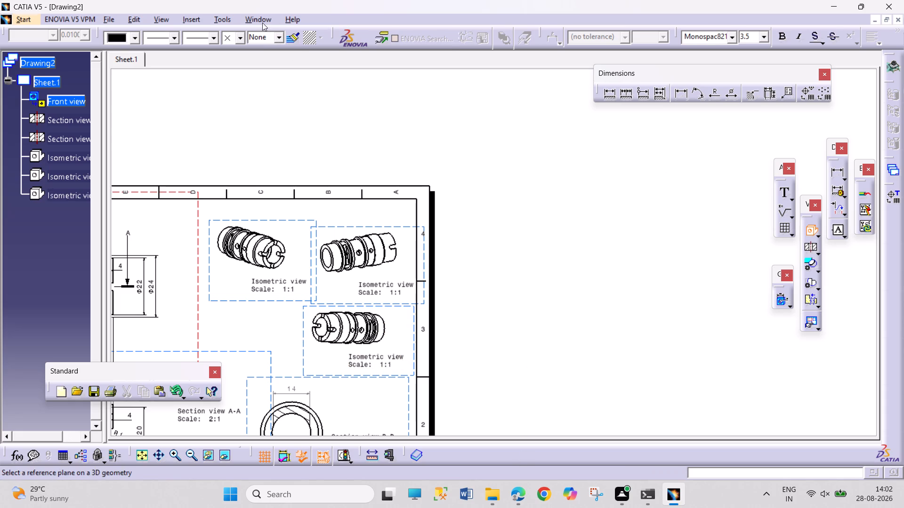
{"action": "left_click", "coordinate": [262, 23]}
{"action": "left_click", "coordinate": [302, 151]}
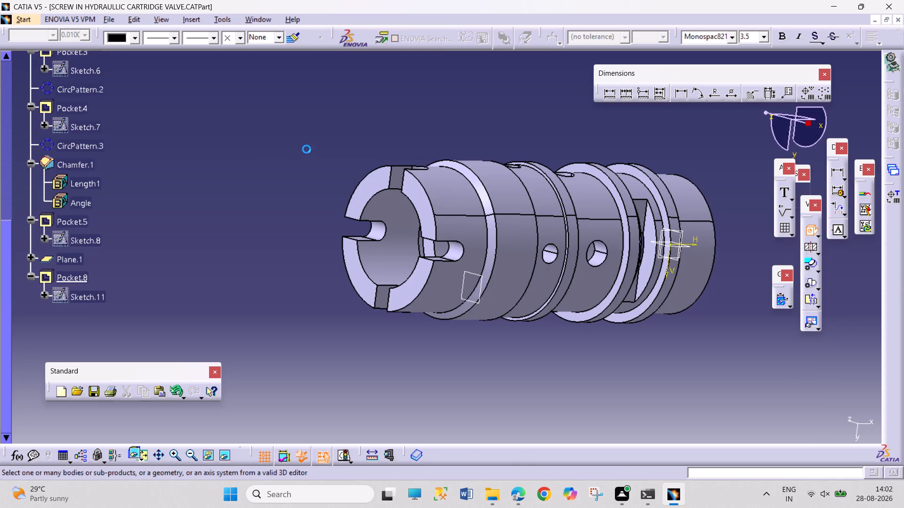
{"action": "left_click", "coordinate": [459, 457]}
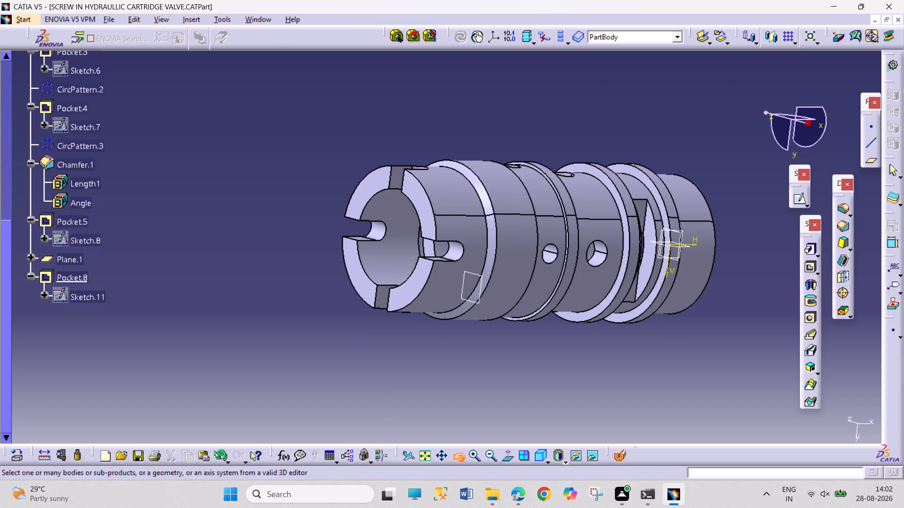
{"action": "left_click_drag", "start_coordinate": [321, 202], "coordinate": [414, 206]}
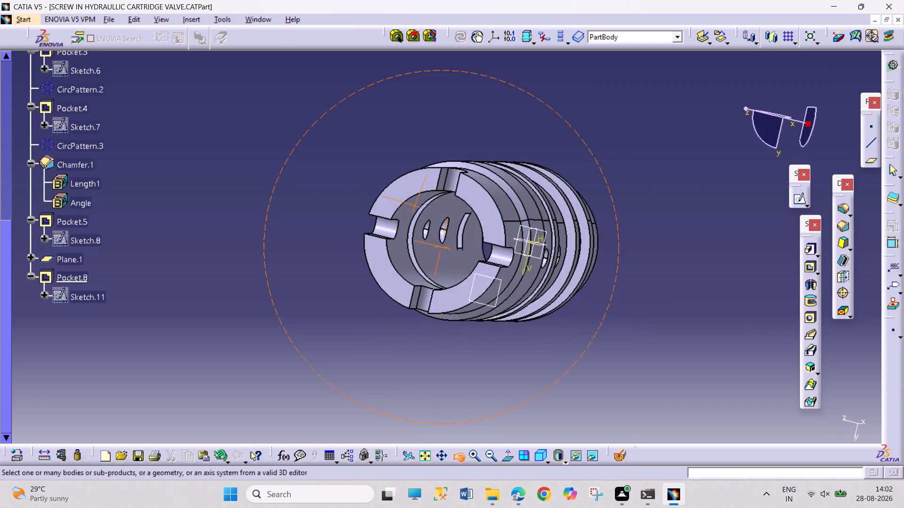
{"action": "left_click_drag", "start_coordinate": [414, 206], "coordinate": [248, 208]}
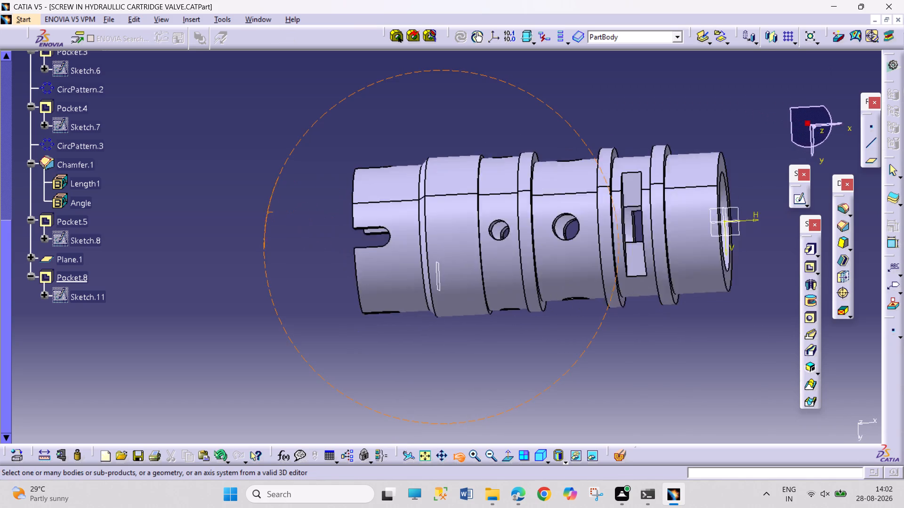
{"action": "left_click_drag", "start_coordinate": [248, 208], "coordinate": [258, 238]}
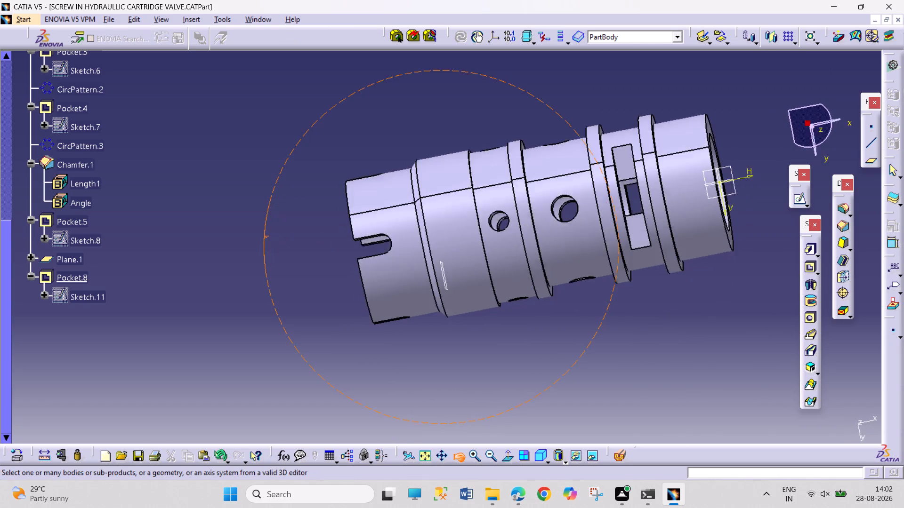
{"action": "left_click_drag", "start_coordinate": [258, 238], "coordinate": [77, 336]}
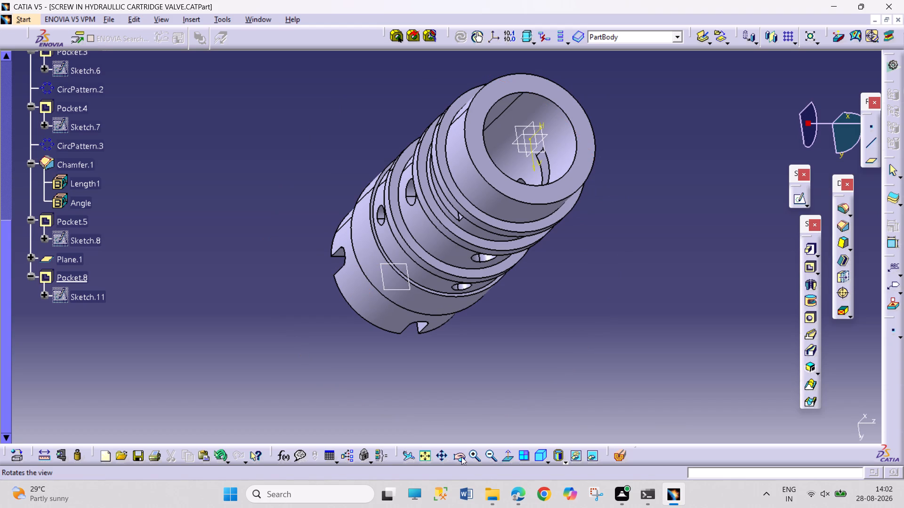
{"action": "left_click_drag", "start_coordinate": [461, 457], "coordinate": [463, 448]}
{"action": "left_click_drag", "start_coordinate": [606, 112], "coordinate": [322, 184]}
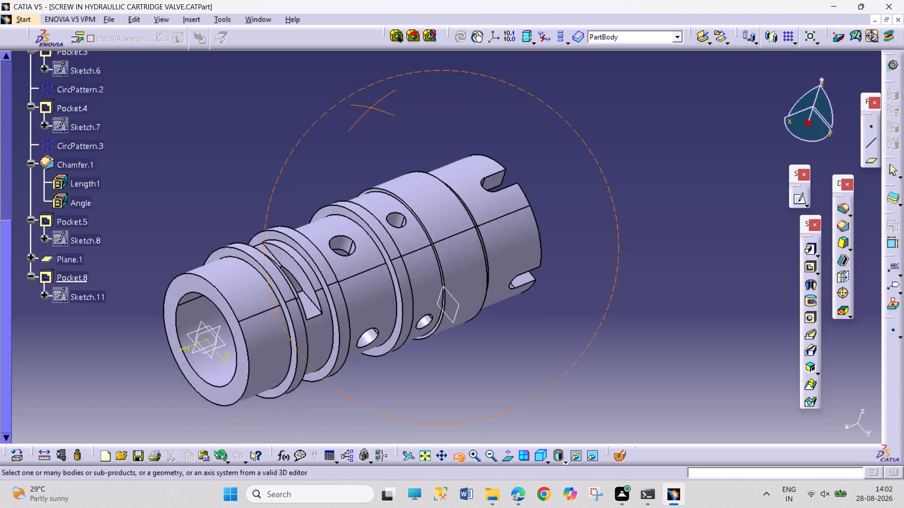
{"action": "left_click_drag", "start_coordinate": [322, 184], "coordinate": [307, 252]}
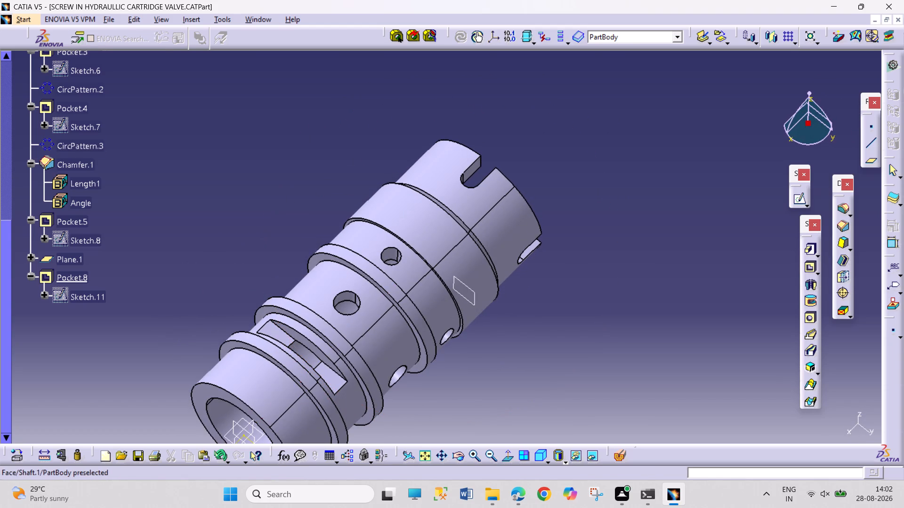
{"action": "left_click", "coordinate": [249, 413]}
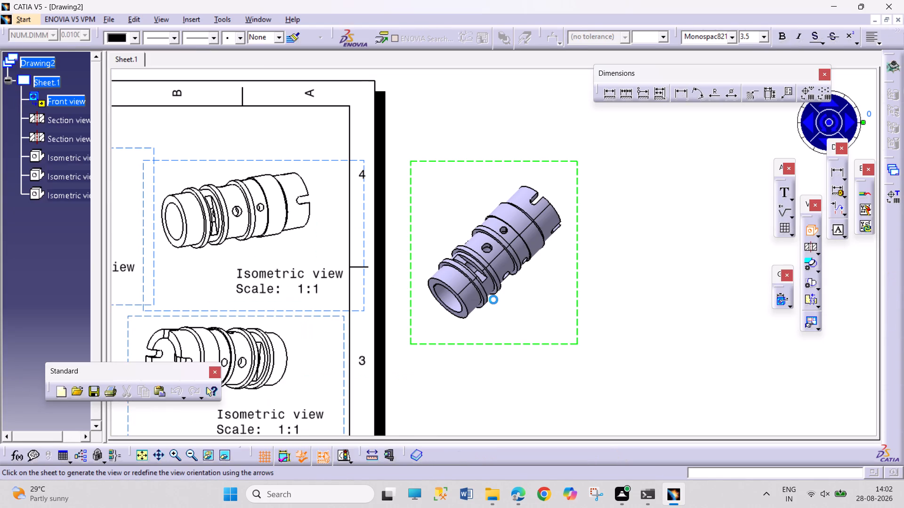
{"action": "double_click", "coordinate": [493, 300]}
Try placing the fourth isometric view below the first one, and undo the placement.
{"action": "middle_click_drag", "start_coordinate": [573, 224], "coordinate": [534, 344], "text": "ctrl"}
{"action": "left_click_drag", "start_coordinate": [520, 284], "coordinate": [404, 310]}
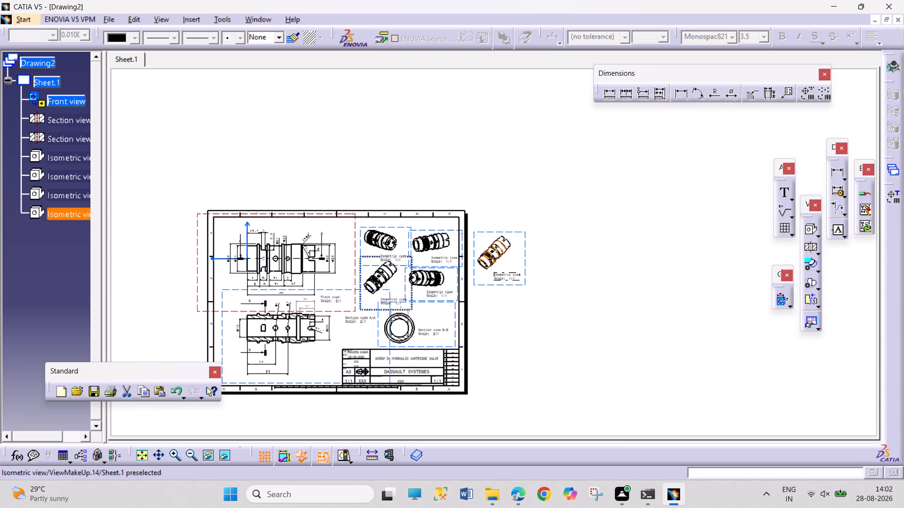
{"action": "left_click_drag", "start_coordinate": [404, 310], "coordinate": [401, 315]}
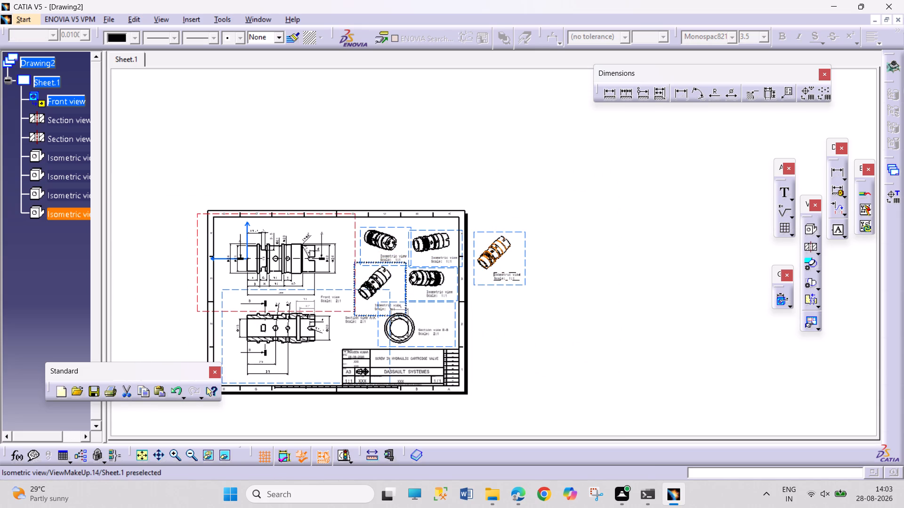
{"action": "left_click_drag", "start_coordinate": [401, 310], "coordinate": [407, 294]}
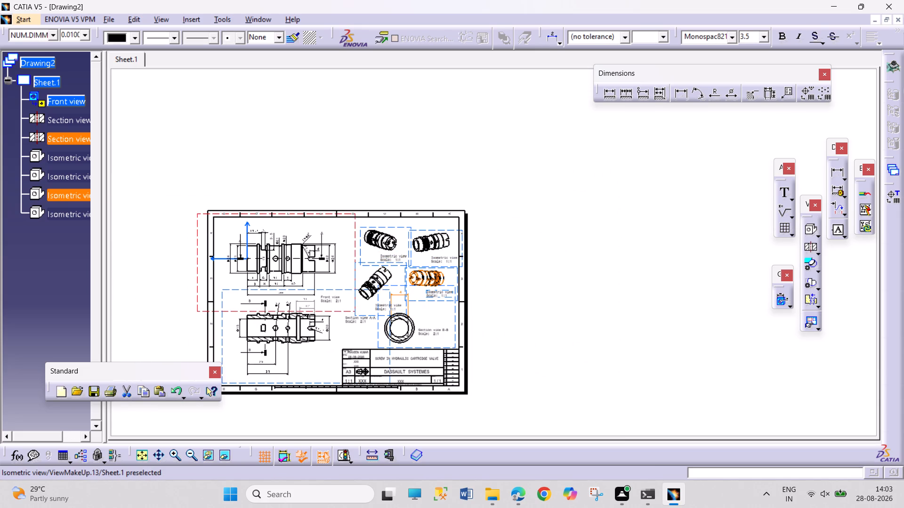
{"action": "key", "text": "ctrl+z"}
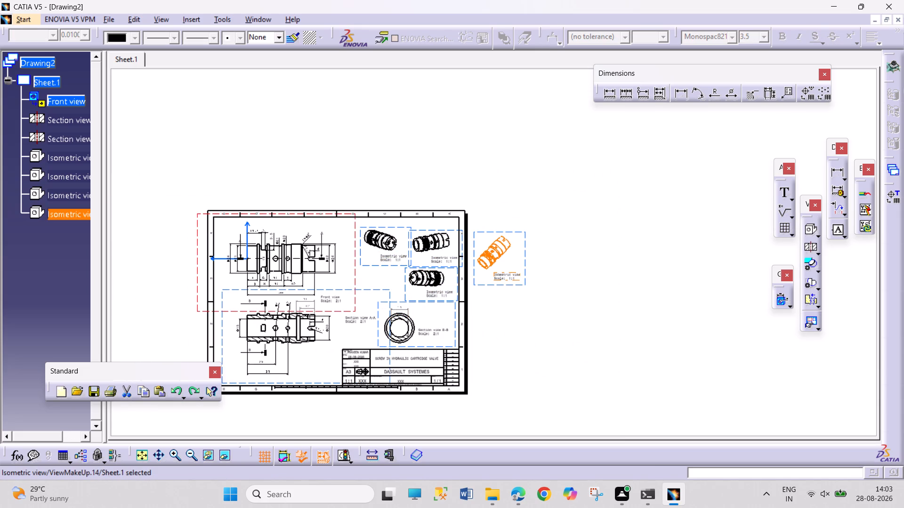
Move the fourth isometric view inside the sheet frame, below the first isometric view and beside the third, slightly toward the front view.
{"action": "left_click_drag", "start_coordinate": [524, 284], "coordinate": [404, 308]}
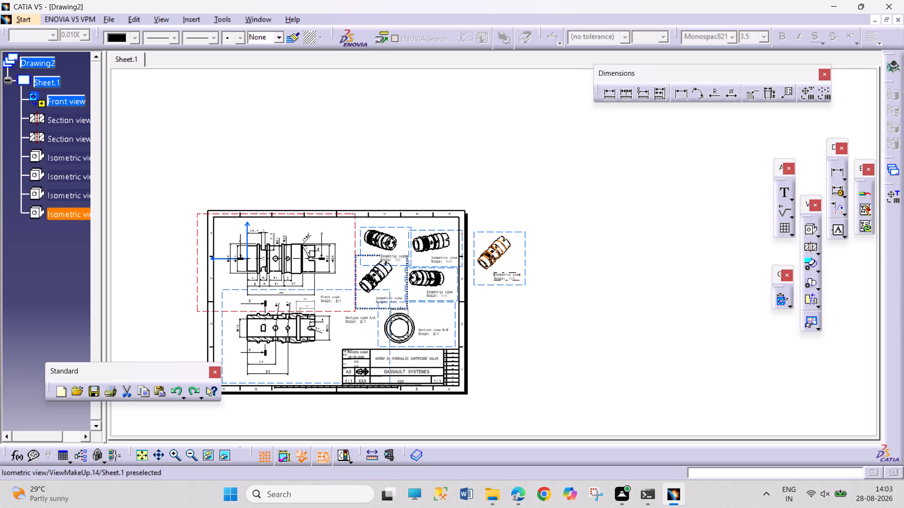
{"action": "left_click_drag", "start_coordinate": [404, 308], "coordinate": [397, 311]}
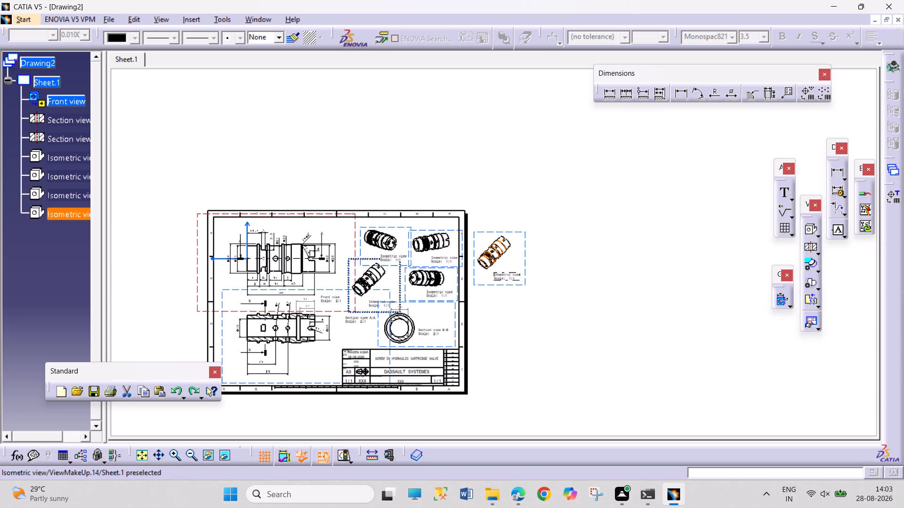
{"action": "left_click", "coordinate": [558, 339]}
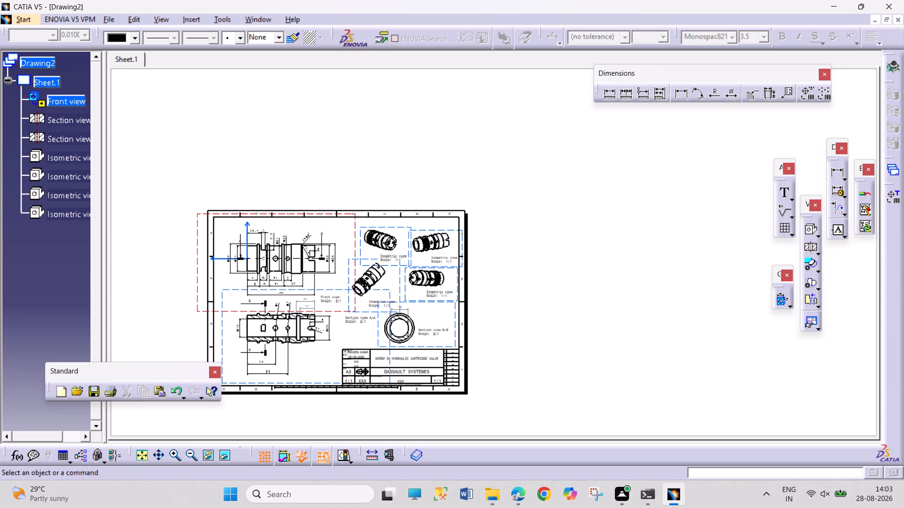
{"action": "middle_click", "coordinate": [526, 348], "text": "ctrl"}
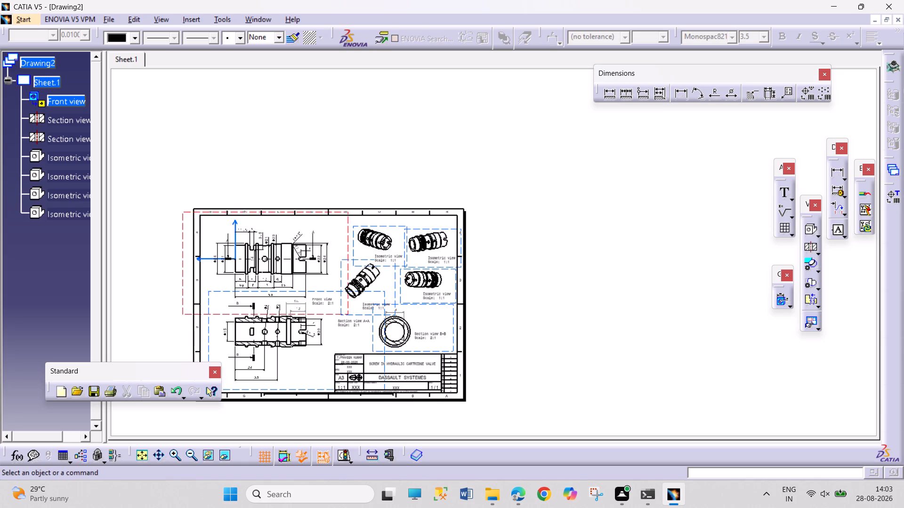
Save the drawing in the CATIA FUJI folder as SCREW IN HYDRAULIC CARTRIDGE VALVE SHEET, in CATDrawing format.
{"action": "key", "text": "ctrl+s"}
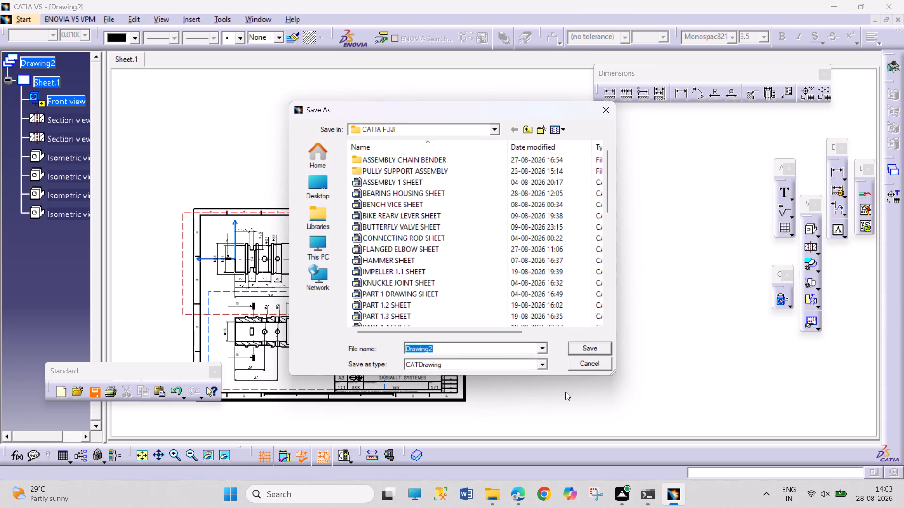
{"action": "scroll", "coordinate": [469, 284], "scroll_direction": "down", "scroll_amount": 20}
{"action": "scroll", "coordinate": [469, 284], "scroll_direction": "down", "scroll_amount": 1}
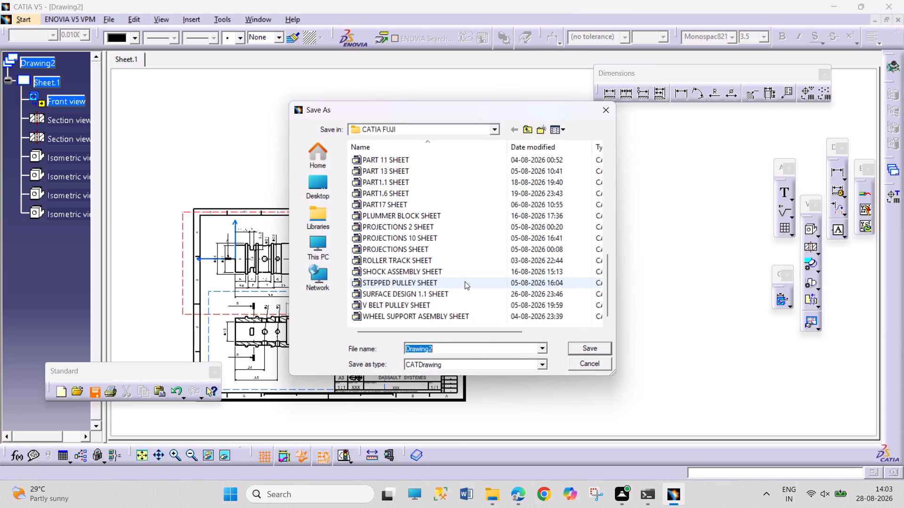
{"action": "scroll", "coordinate": [465, 281], "scroll_direction": "up", "scroll_amount": 1}
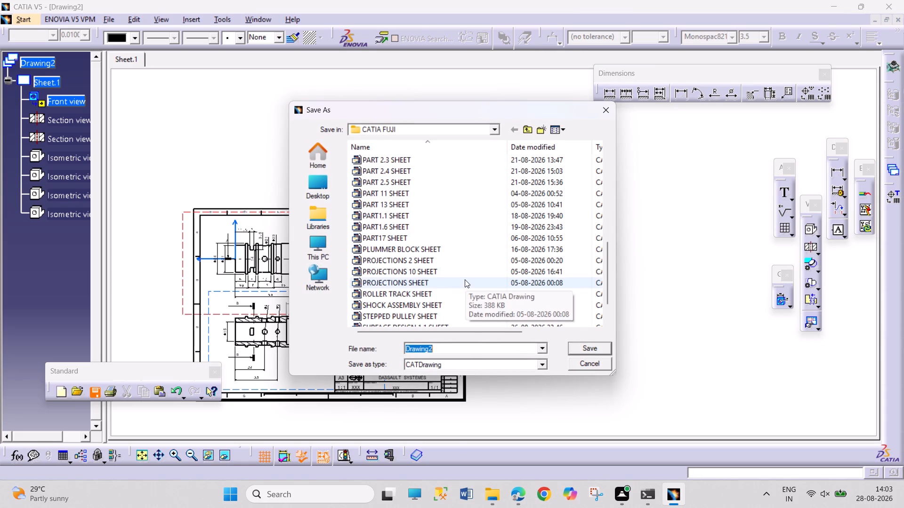
{"action": "scroll", "coordinate": [465, 279], "scroll_direction": "down", "scroll_amount": 1}
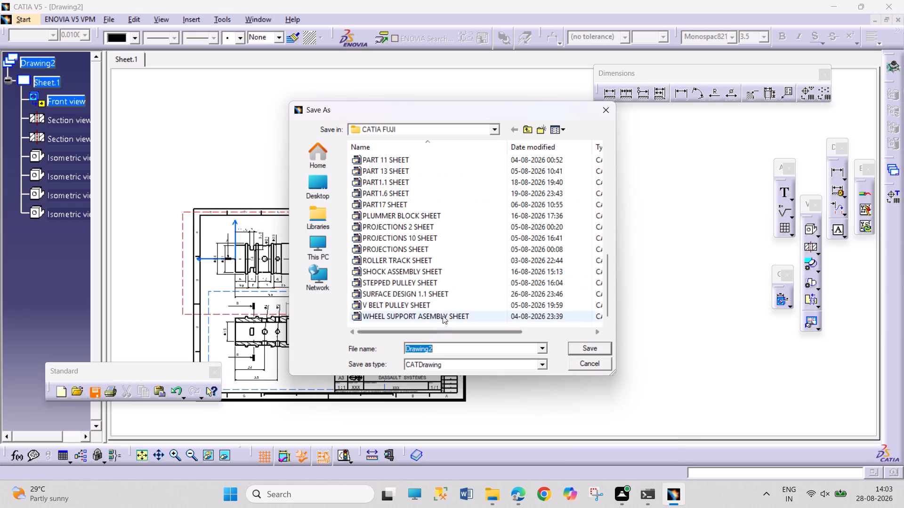
{"action": "scroll", "coordinate": [441, 281], "scroll_direction": "up", "scroll_amount": 7}
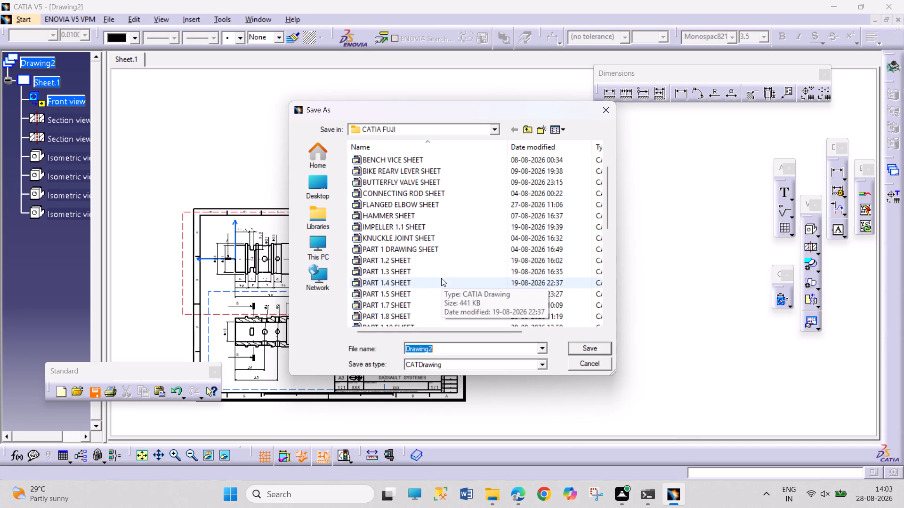
{"action": "scroll", "coordinate": [441, 278], "scroll_direction": "up", "scroll_amount": 9}
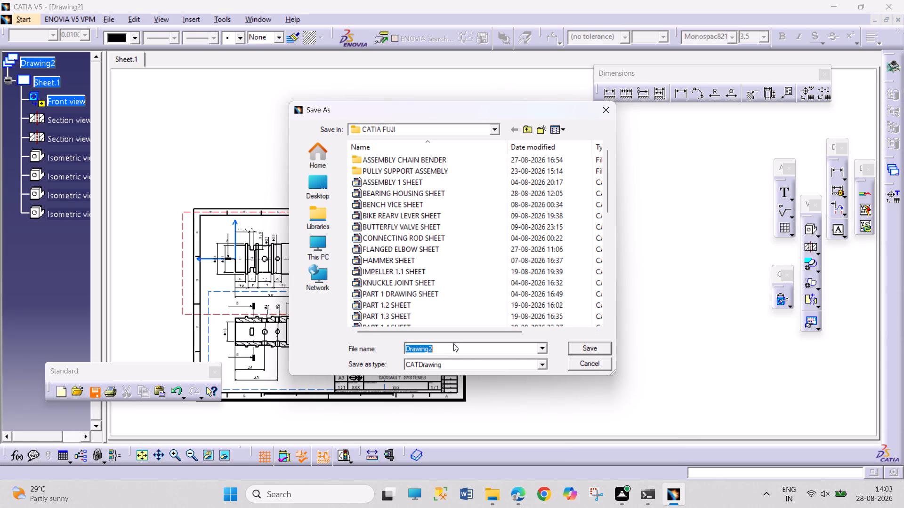
{"action": "type", "text": "SCREW"}
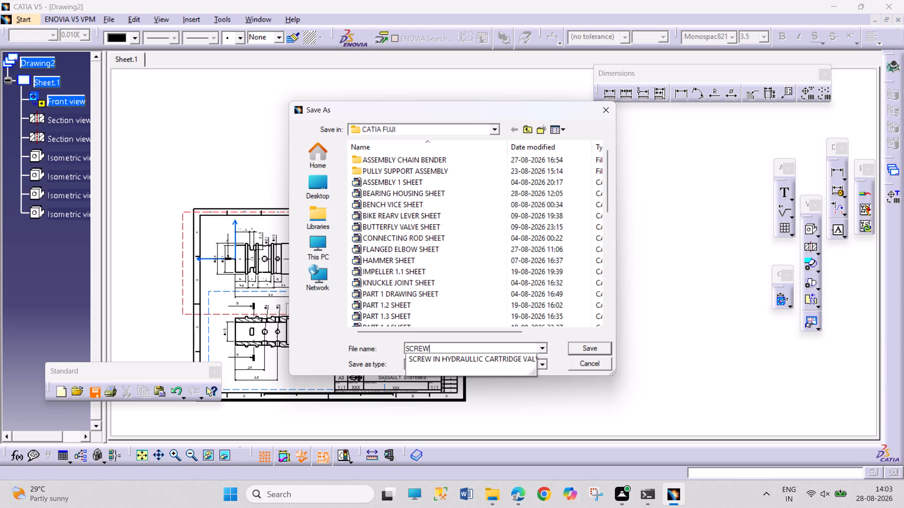
{"action": "key", "text": "space"}
{"action": "type", "text": "IN HYDRA"}
{"action": "type", "text": "ULIC"}
{"action": "key", "text": "space"}
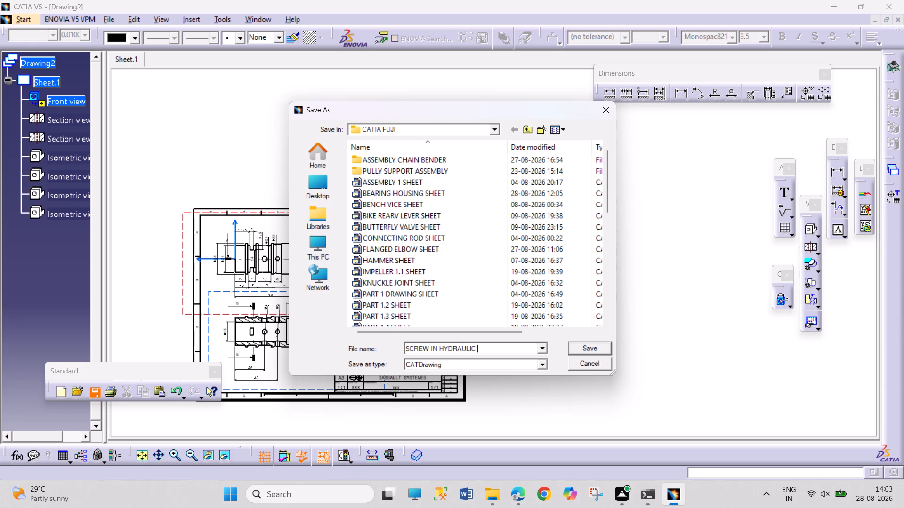
{"action": "key", "text": "BackSpace"}
{"action": "key", "text": "BackSpace"}
{"action": "key", "text": "BackSpace"}
{"action": "key", "text": "BackSpace"}
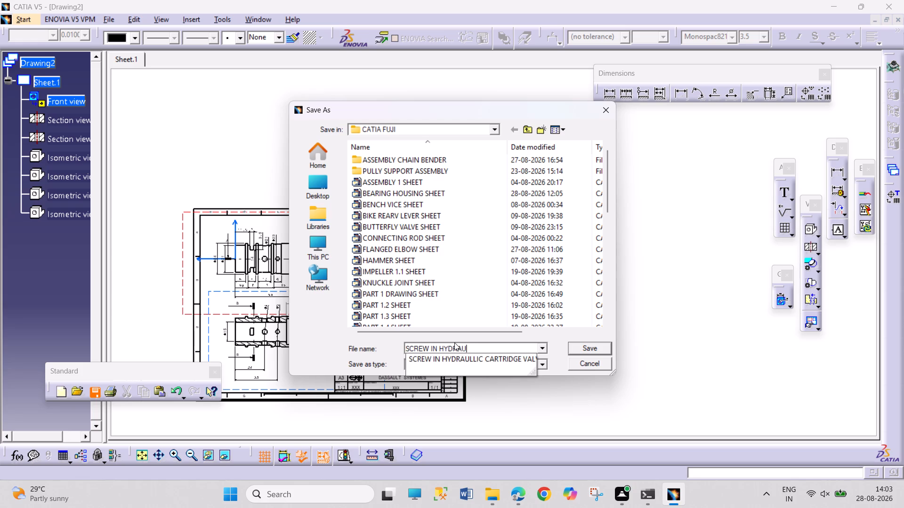
{"action": "type", "text": "LIC CART"}
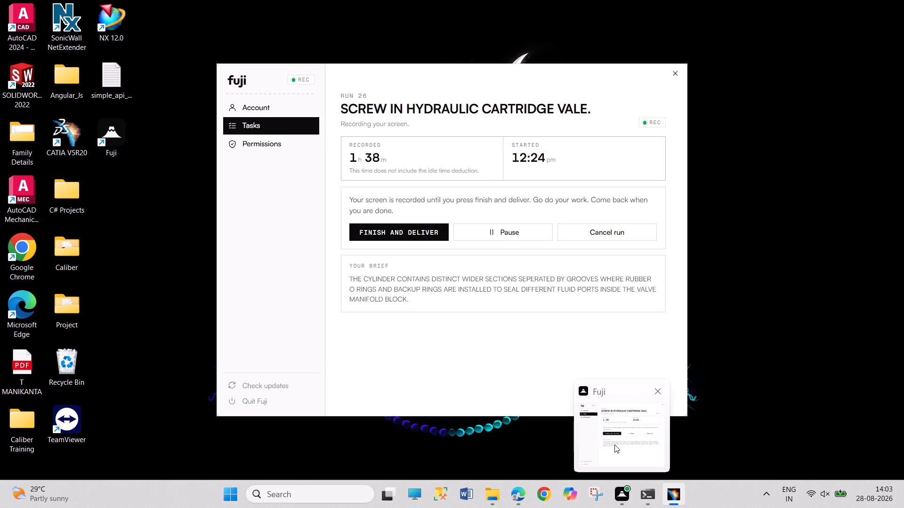
{"action": "type", "text": "RIDGE VALVE"}
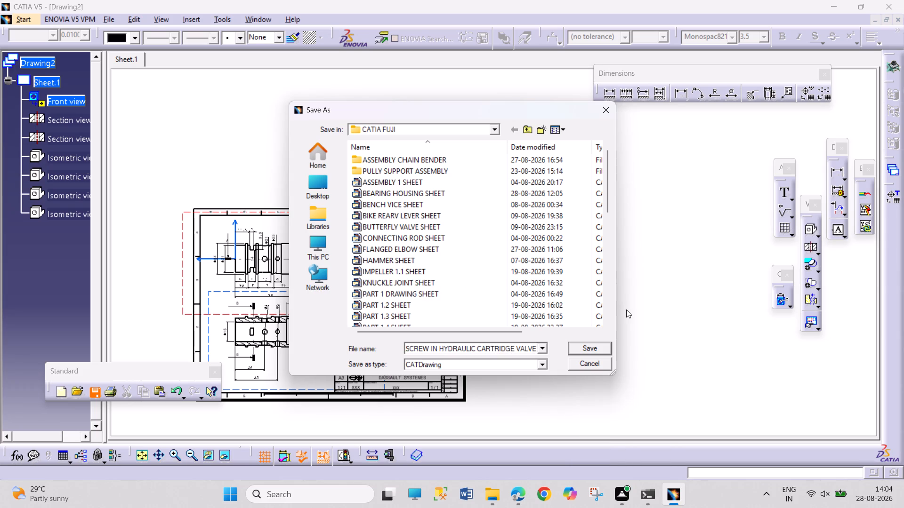
{"action": "key", "text": "space"}
{"action": "type", "text": "SHEET"}
{"action": "key", "text": "Return"}
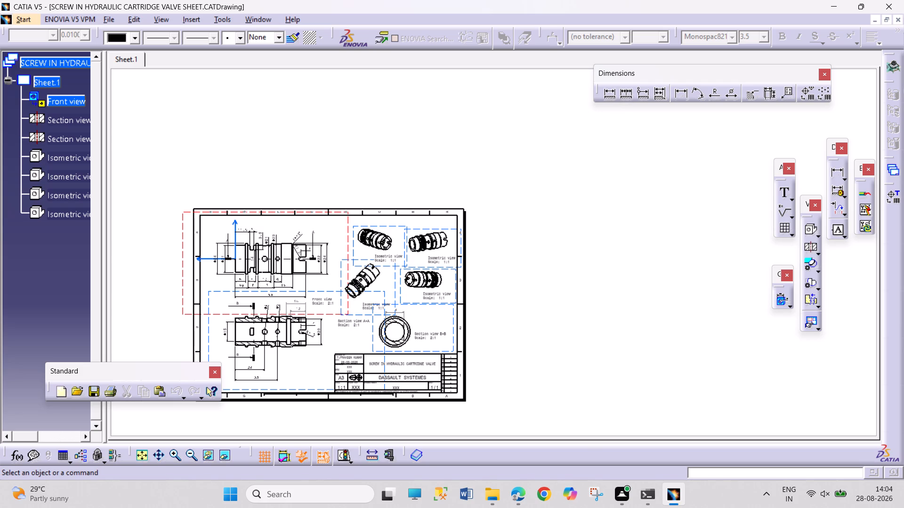
Start printing the drawing and set the print page's paper format to A3 ISO.
{"action": "key", "text": "ctrl+p"}
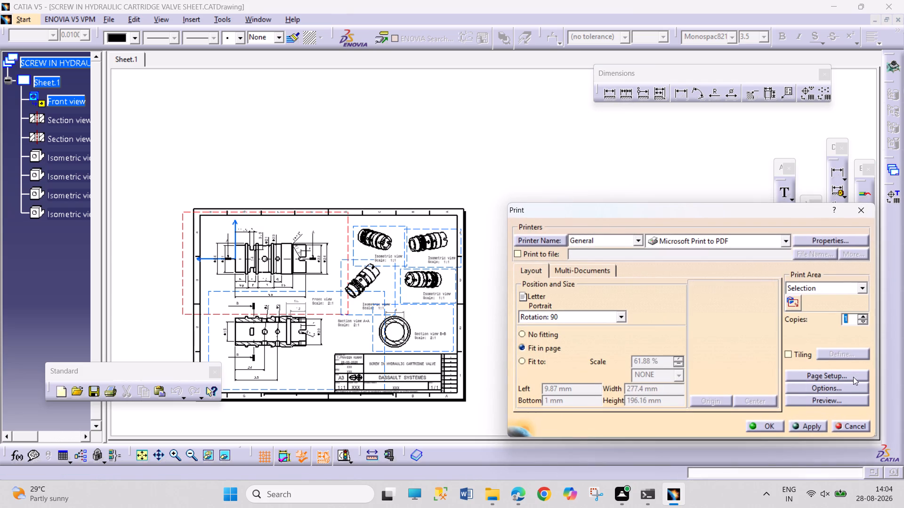
{"action": "left_click", "coordinate": [839, 374]}
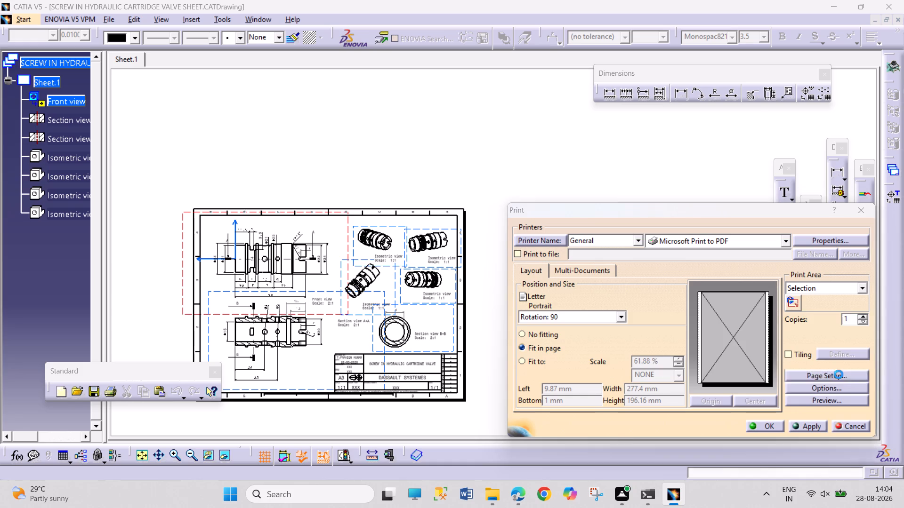
{"action": "left_click", "coordinate": [779, 373]}
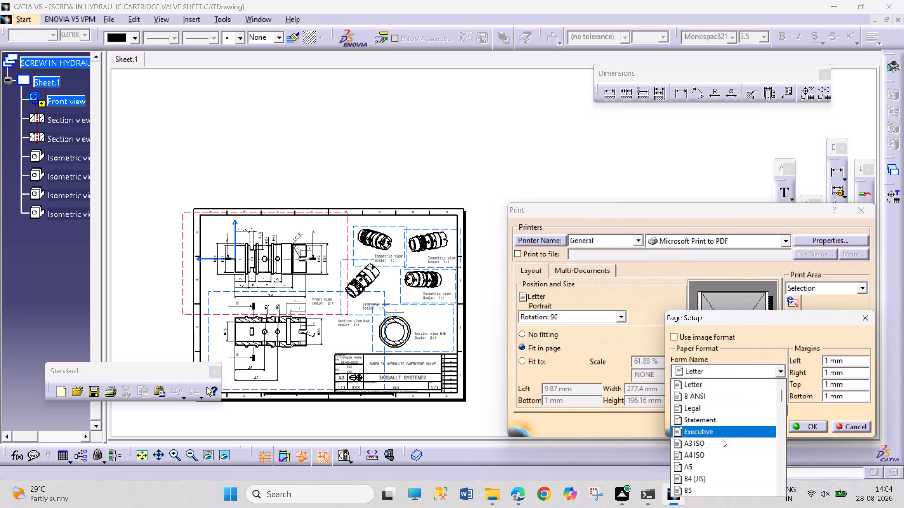
{"action": "left_click", "coordinate": [721, 442]}
{"action": "left_click", "coordinate": [805, 428]}
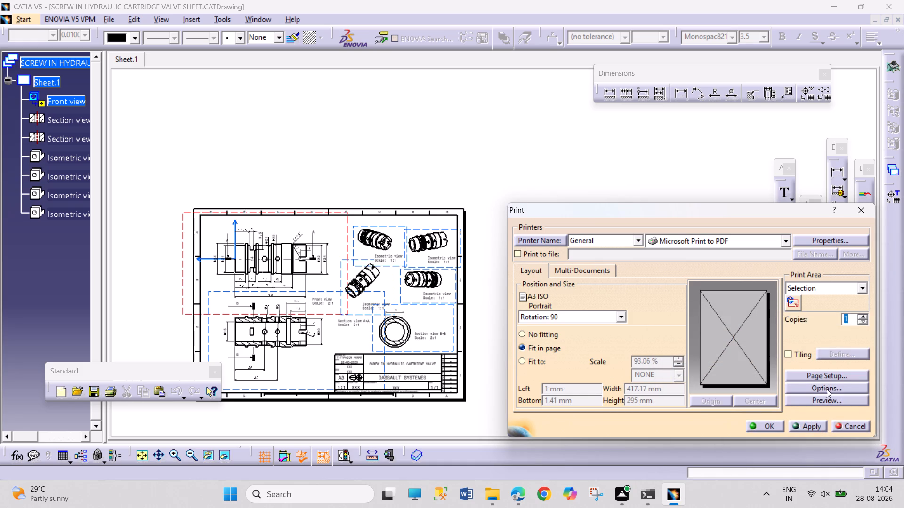
Open the print preview of the A3 ISO page and examine the four isometric views and their scale labels up close.
{"action": "left_click", "coordinate": [832, 400]}
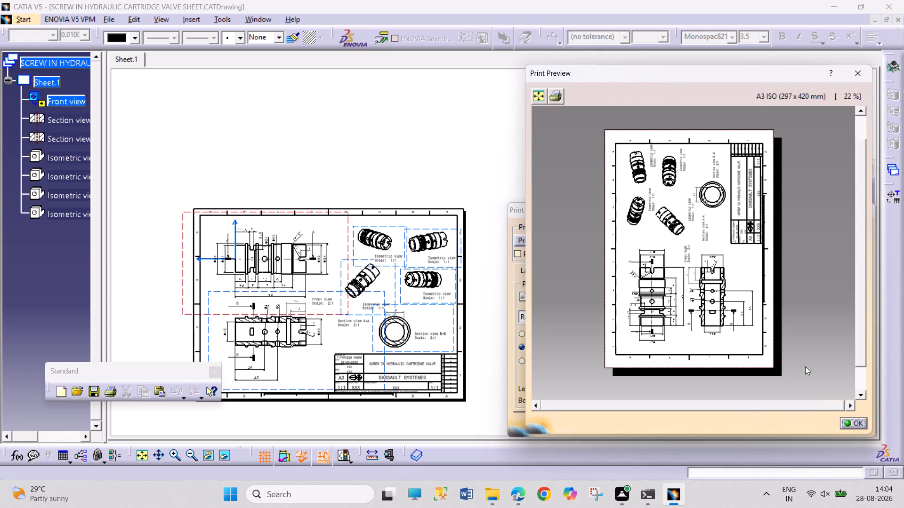
{"action": "middle_click_drag", "start_coordinate": [767, 274], "coordinate": [767, 271], "text": "ctrl"}
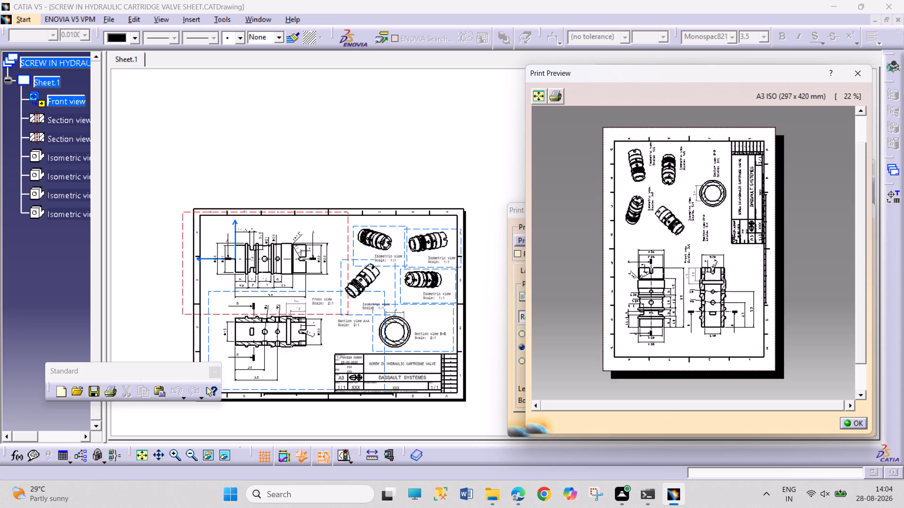
{"action": "middle_click_drag", "start_coordinate": [767, 271], "coordinate": [775, 140], "text": "ctrl"}
{"action": "middle_click_drag", "start_coordinate": [714, 202], "coordinate": [743, 349]}
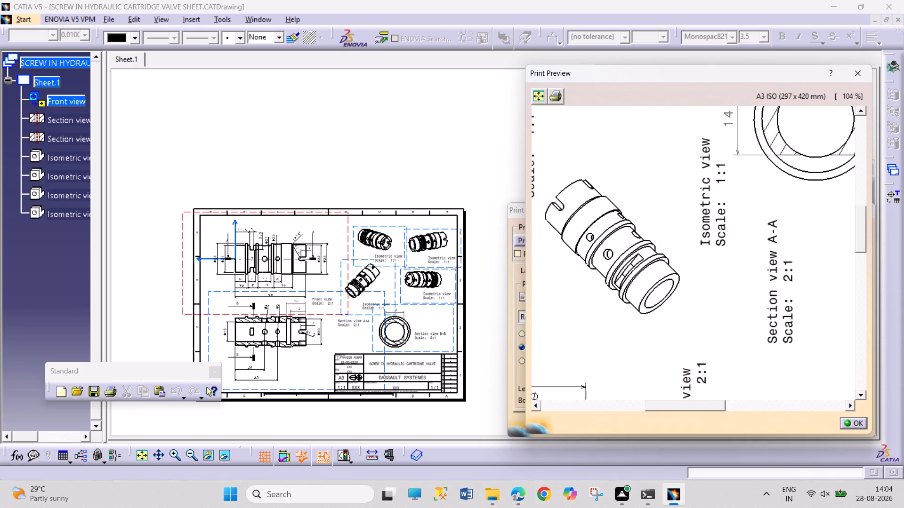
{"action": "scroll", "coordinate": [743, 349], "scroll_direction": "up", "scroll_amount": 1}
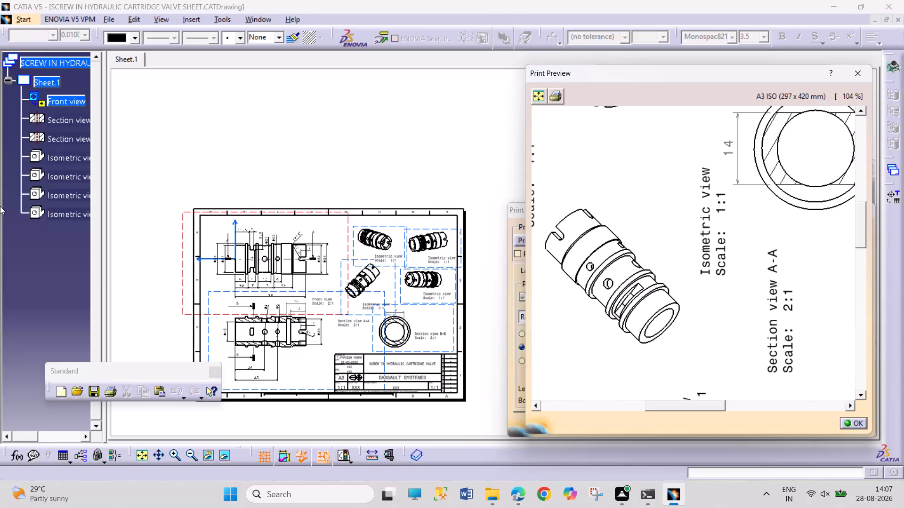
{"action": "middle_click_drag", "start_coordinate": [595, 208], "coordinate": [621, 248]}
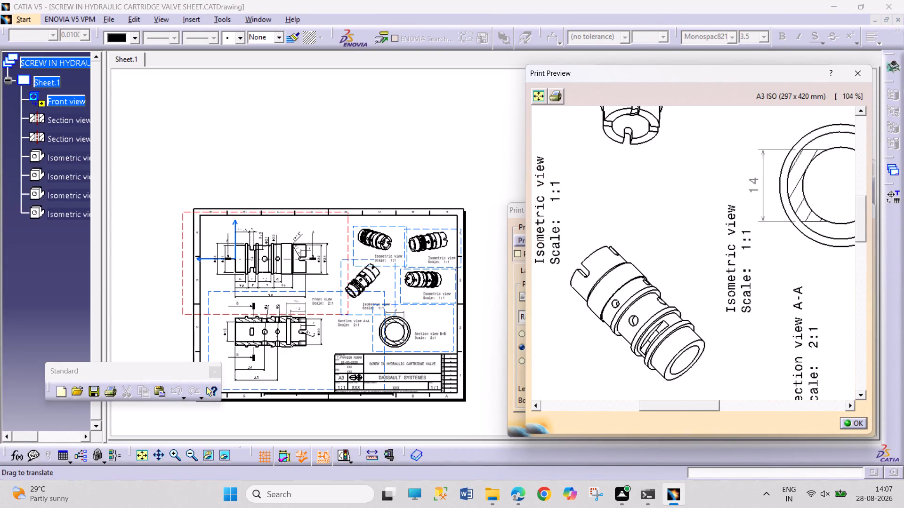
{"action": "middle_click_drag", "start_coordinate": [621, 248], "coordinate": [761, 234]}
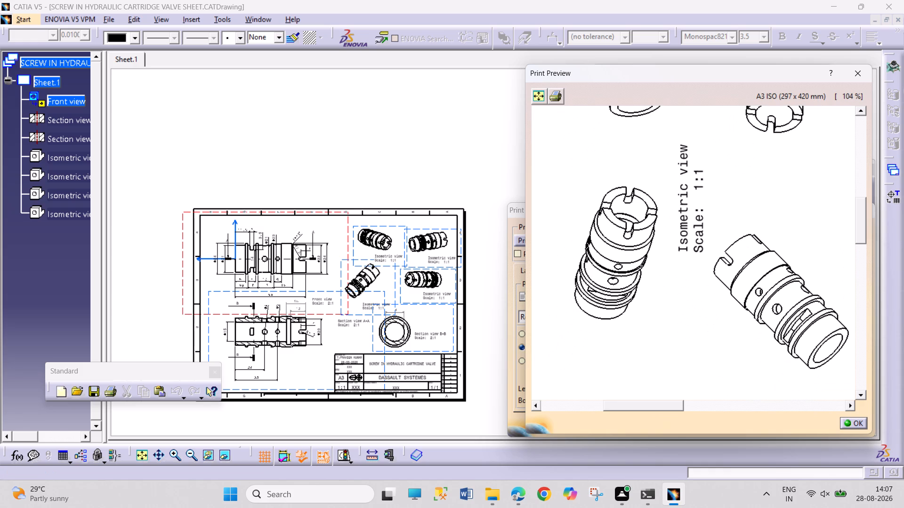
{"action": "middle_click_drag", "start_coordinate": [753, 198], "coordinate": [745, 206]}
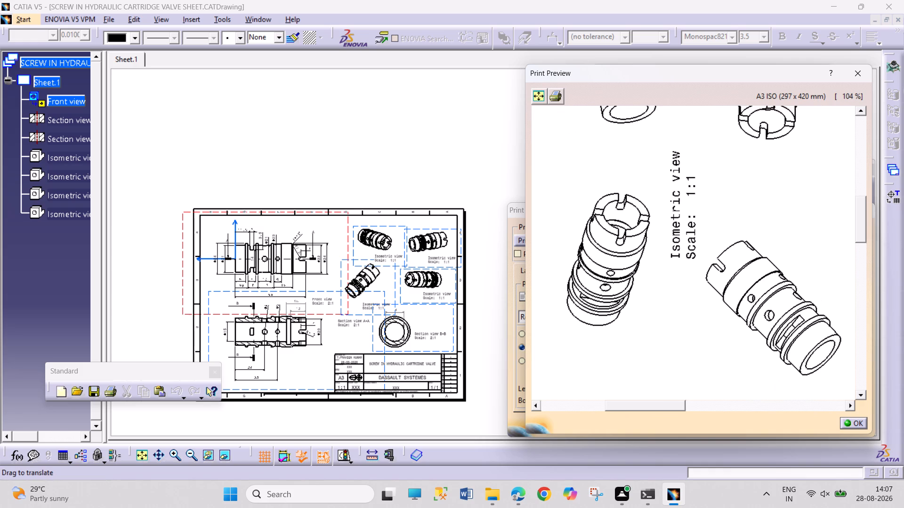
{"action": "middle_click_drag", "start_coordinate": [745, 206], "coordinate": [722, 348]}
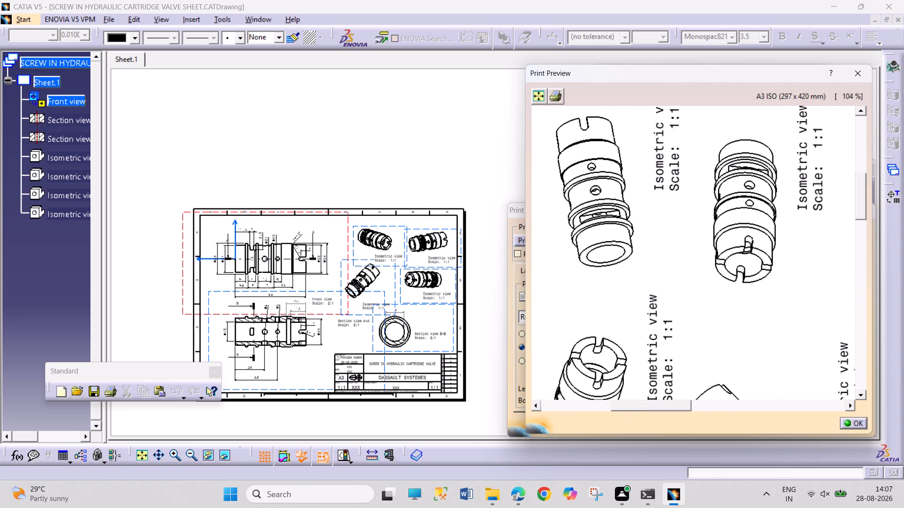
{"action": "middle_click_drag", "start_coordinate": [723, 341], "coordinate": [690, 192]}
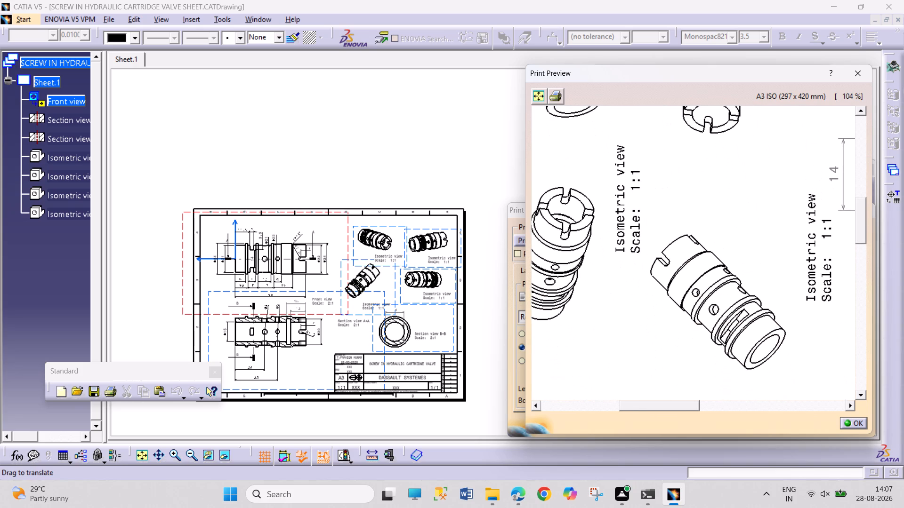
{"action": "middle_click_drag", "start_coordinate": [690, 192], "coordinate": [725, 155]}
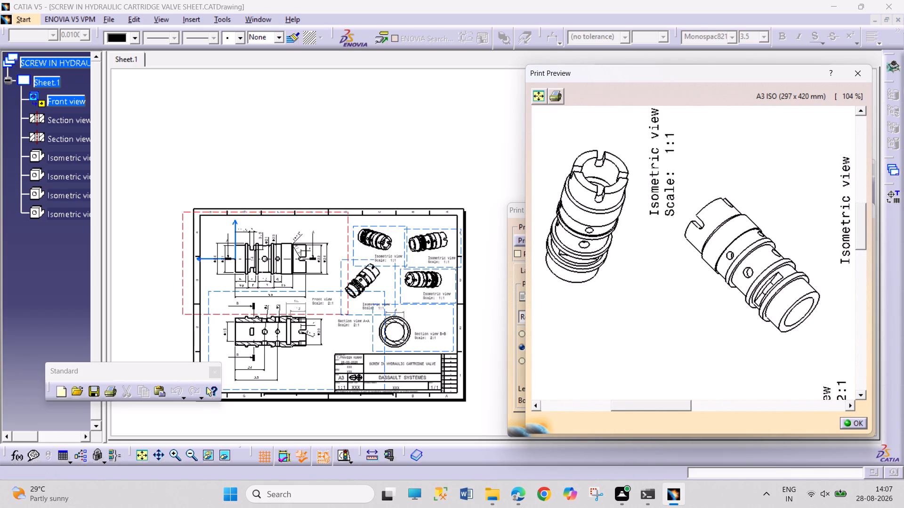
Examine the front view's dimensions in the print preview, and recheck the isometric views up to the sheet frame.
{"action": "middle_click_drag", "start_coordinate": [752, 229], "coordinate": [745, 103]}
{"action": "middle_click_drag", "start_coordinate": [767, 267], "coordinate": [765, 133]}
{"action": "middle_click_drag", "start_coordinate": [767, 232], "coordinate": [726, 122]}
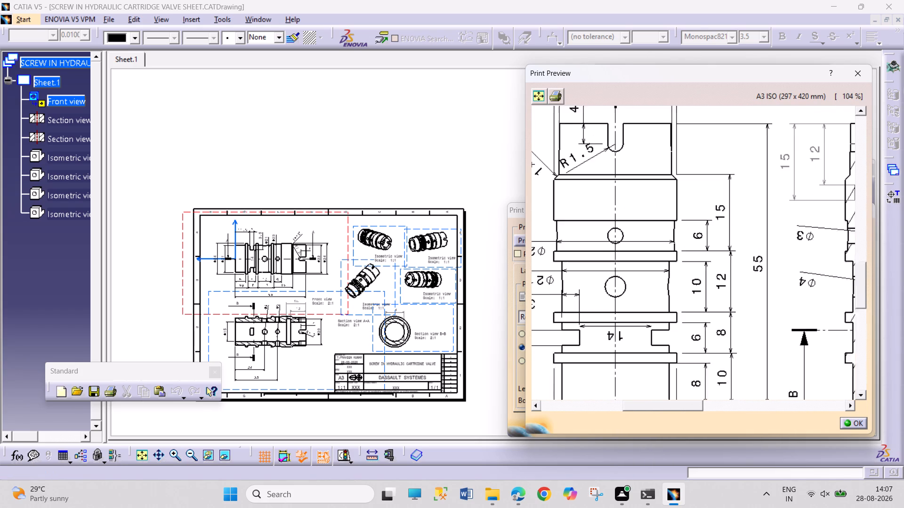
{"action": "middle_click_drag", "start_coordinate": [726, 122], "coordinate": [723, 116]}
{"action": "middle_click_drag", "start_coordinate": [743, 222], "coordinate": [743, 201]}
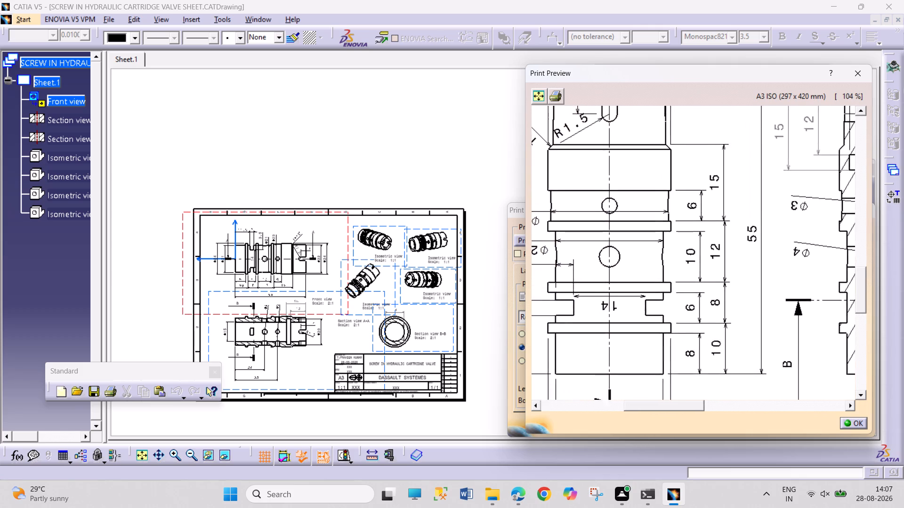
{"action": "middle_click_drag", "start_coordinate": [743, 201], "coordinate": [767, 246]}
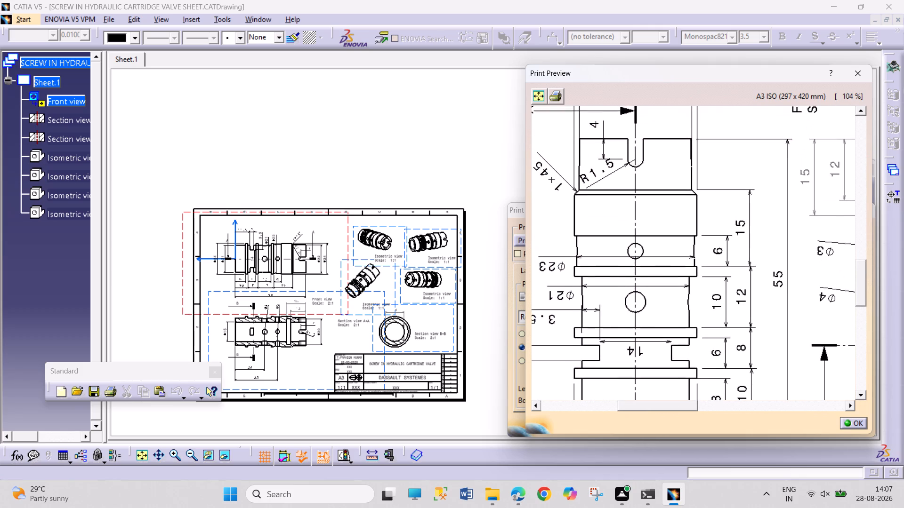
{"action": "middle_click_drag", "start_coordinate": [767, 246], "coordinate": [782, 383]}
{"action": "middle_click_drag", "start_coordinate": [745, 186], "coordinate": [734, 396]}
{"action": "middle_click_drag", "start_coordinate": [657, 233], "coordinate": [687, 240]}
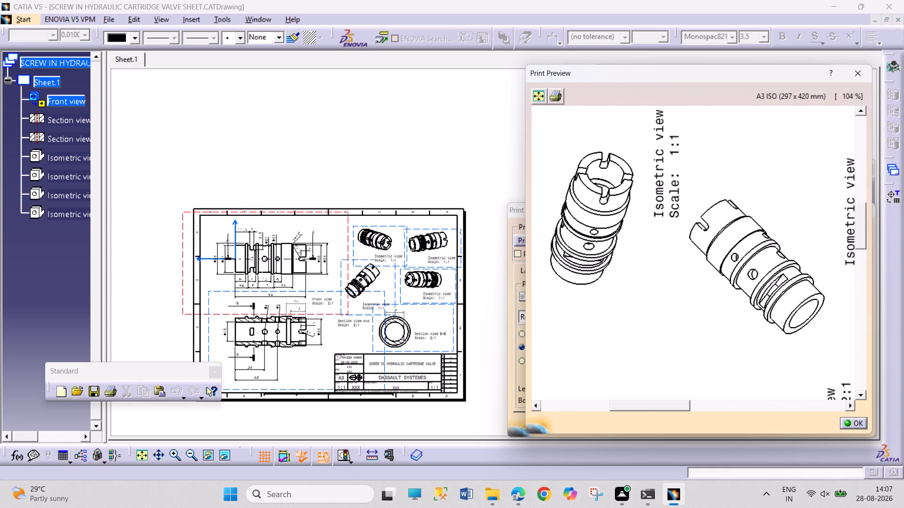
{"action": "middle_click_drag", "start_coordinate": [653, 197], "coordinate": [653, 367]}
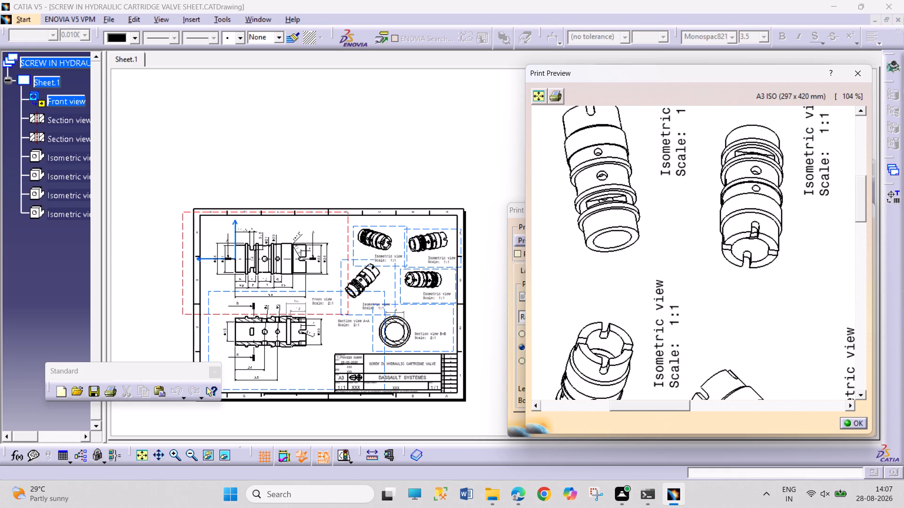
{"action": "middle_click_drag", "start_coordinate": [635, 264], "coordinate": [632, 293]}
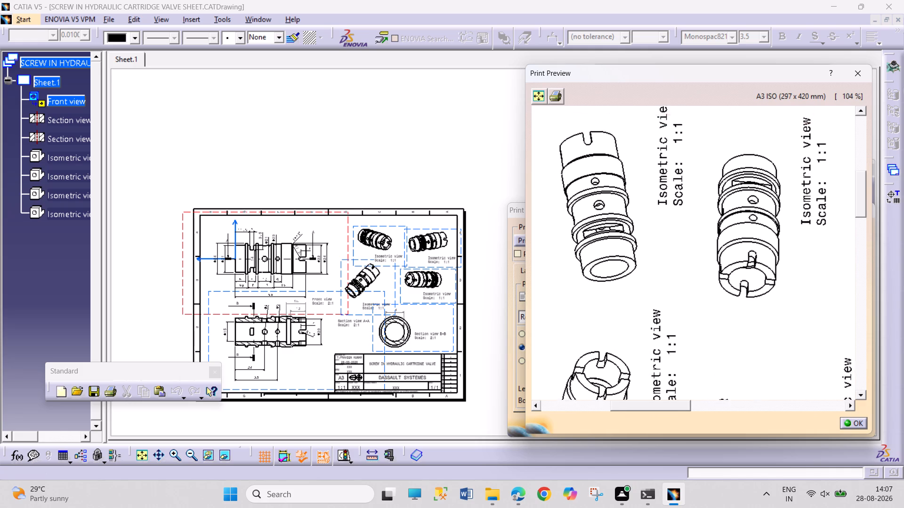
{"action": "middle_click_drag", "start_coordinate": [632, 293], "coordinate": [632, 316]}
{"action": "middle_click_drag", "start_coordinate": [632, 354], "coordinate": [632, 364]}
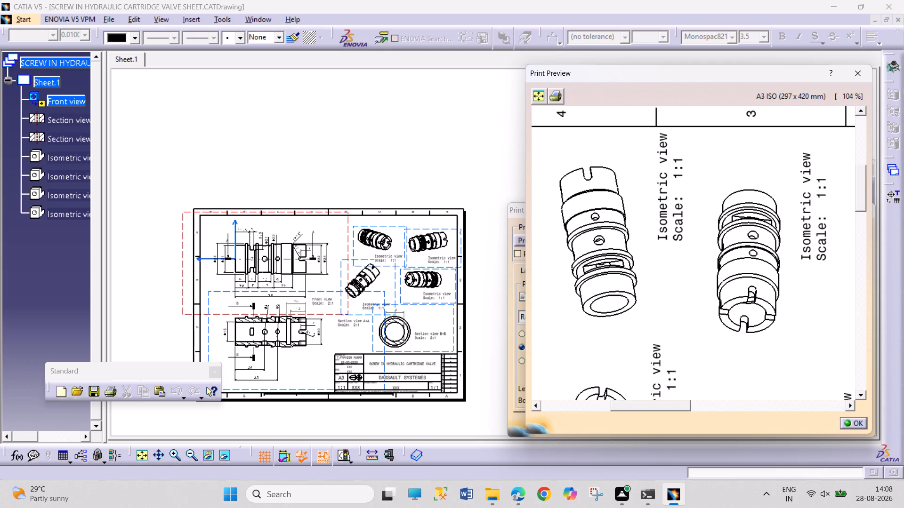
Examine section view B-B and the title block entries in the print preview.
{"action": "middle_click_drag", "start_coordinate": [768, 269], "coordinate": [567, 195]}
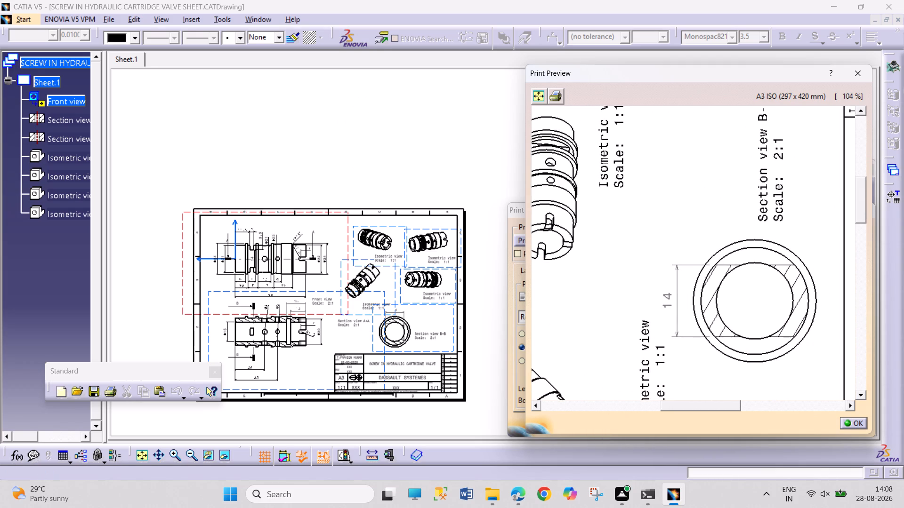
{"action": "middle_click_drag", "start_coordinate": [739, 241], "coordinate": [662, 183]}
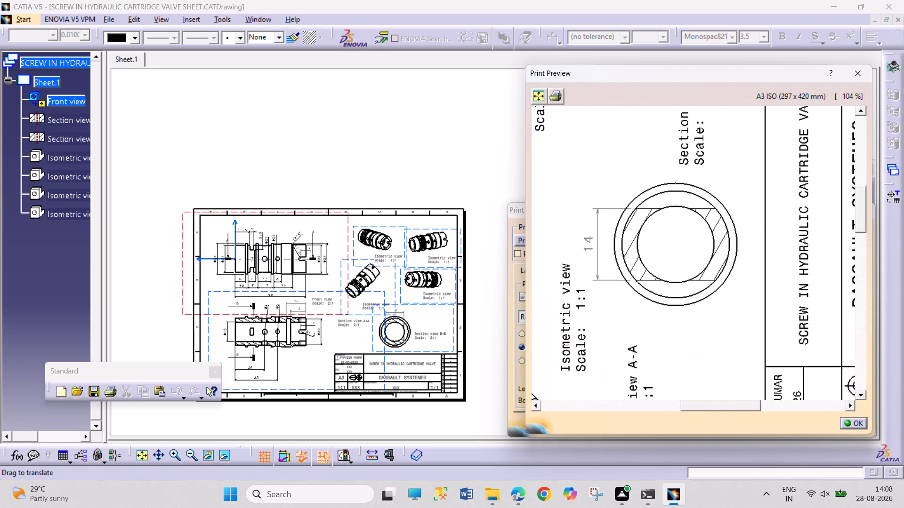
{"action": "middle_click_drag", "start_coordinate": [662, 183], "coordinate": [662, 183]}
{"action": "scroll", "coordinate": [662, 183], "scroll_direction": "up", "scroll_amount": 1}
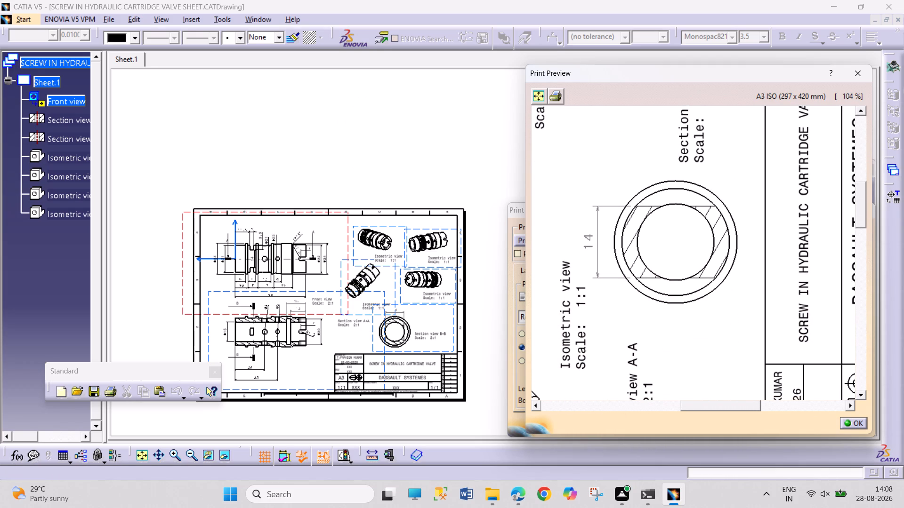
{"action": "middle_click_drag", "start_coordinate": [749, 284], "coordinate": [643, 327]}
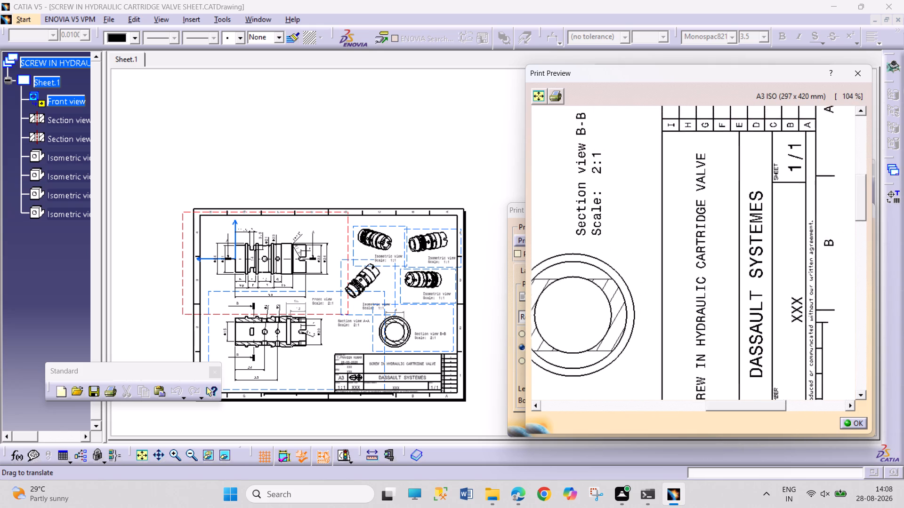
{"action": "middle_click_drag", "start_coordinate": [643, 327], "coordinate": [686, 196]}
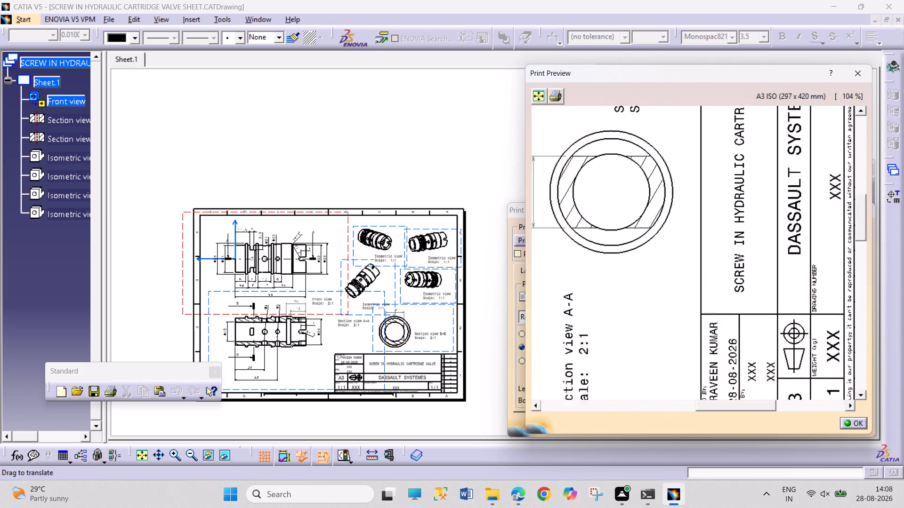
{"action": "middle_click_drag", "start_coordinate": [686, 196], "coordinate": [702, 128]}
{"action": "middle_click_drag", "start_coordinate": [764, 302], "coordinate": [737, 199]}
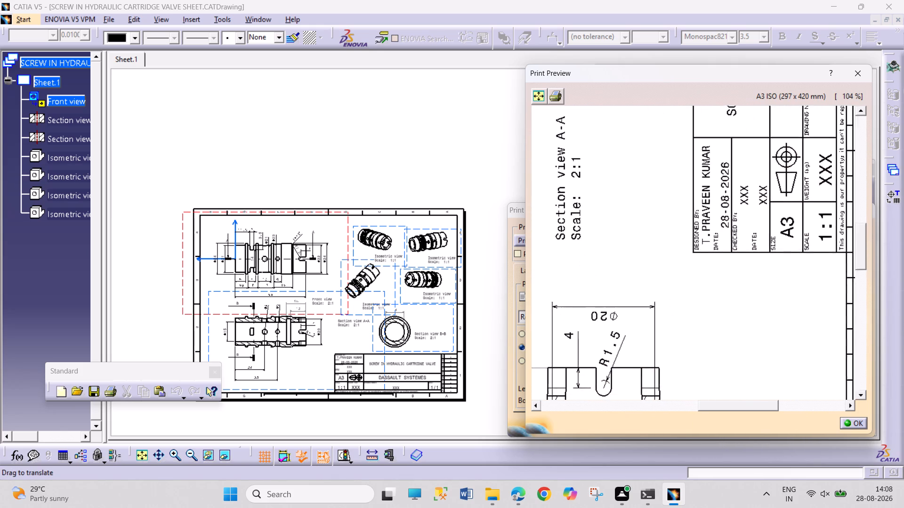
{"action": "middle_click_drag", "start_coordinate": [737, 199], "coordinate": [724, 160]}
Examine section view A-A and its dimensions in the print preview, down to the page border.
{"action": "middle_click_drag", "start_coordinate": [713, 323], "coordinate": [759, 157]}
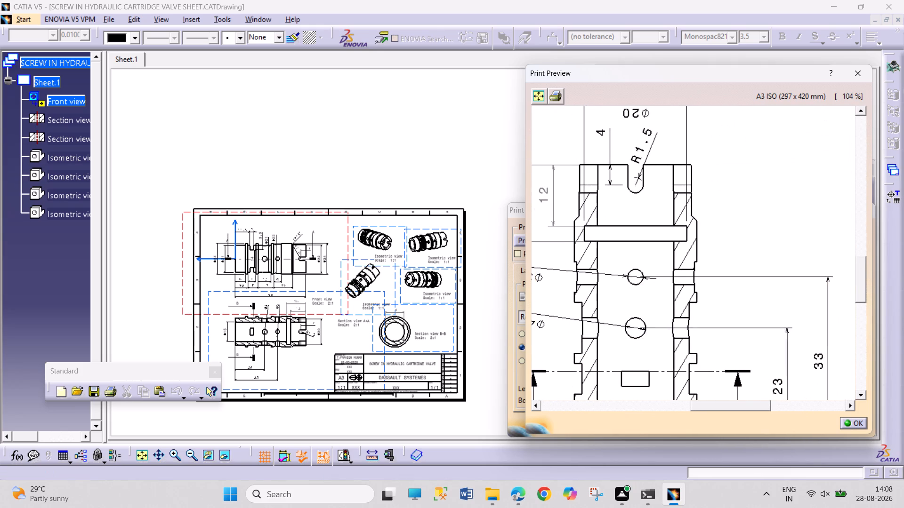
{"action": "middle_click_drag", "start_coordinate": [765, 286], "coordinate": [785, 113]}
{"action": "middle_click_drag", "start_coordinate": [772, 228], "coordinate": [791, 91]}
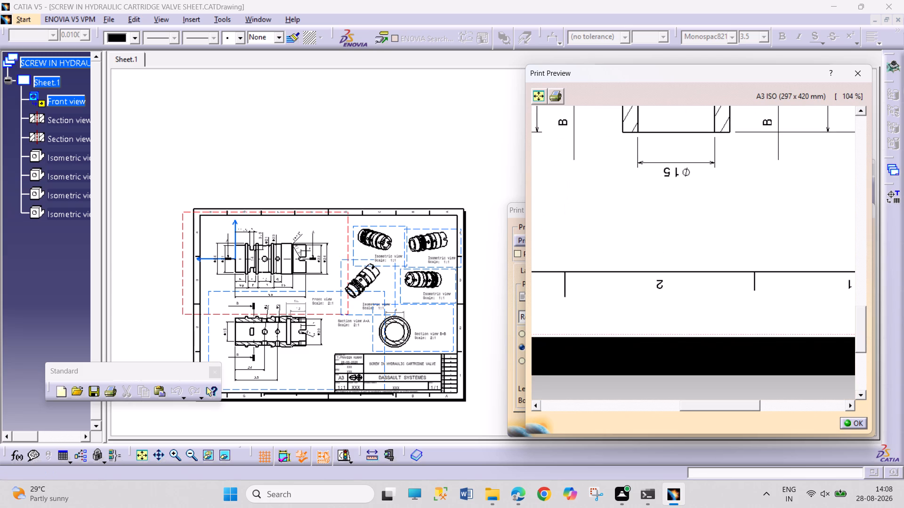
{"action": "middle_click_drag", "start_coordinate": [780, 239], "coordinate": [775, 100]}
{"action": "middle_click_drag", "start_coordinate": [772, 258], "coordinate": [763, 152]}
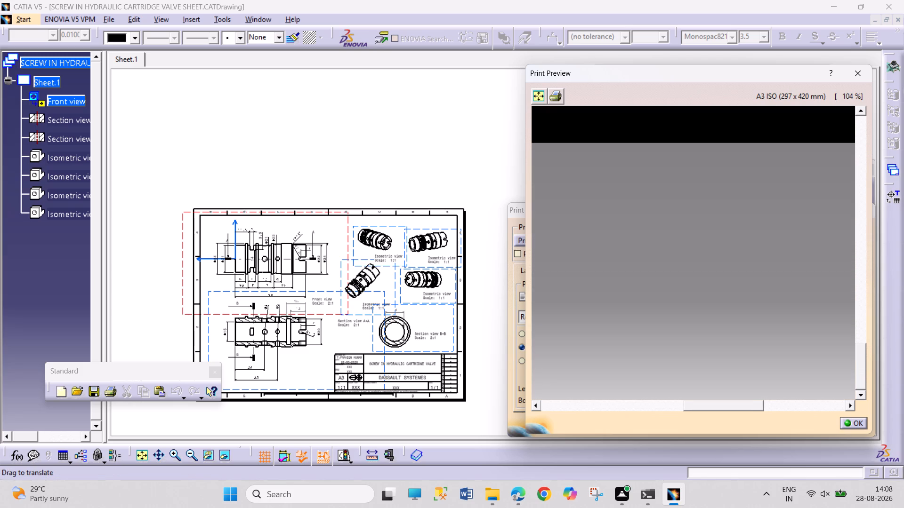
{"action": "middle_click_drag", "start_coordinate": [763, 152], "coordinate": [763, 153]}
Fit the whole page in the print preview and examine the front view's dimensions up close.
{"action": "left_click", "coordinate": [540, 92]}
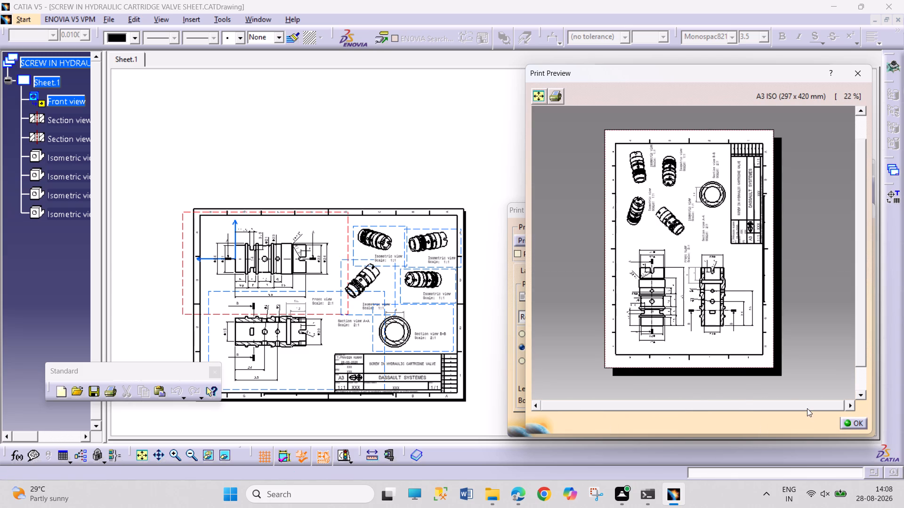
{"action": "middle_click_drag", "start_coordinate": [747, 394], "coordinate": [749, 337], "text": "ctrl"}
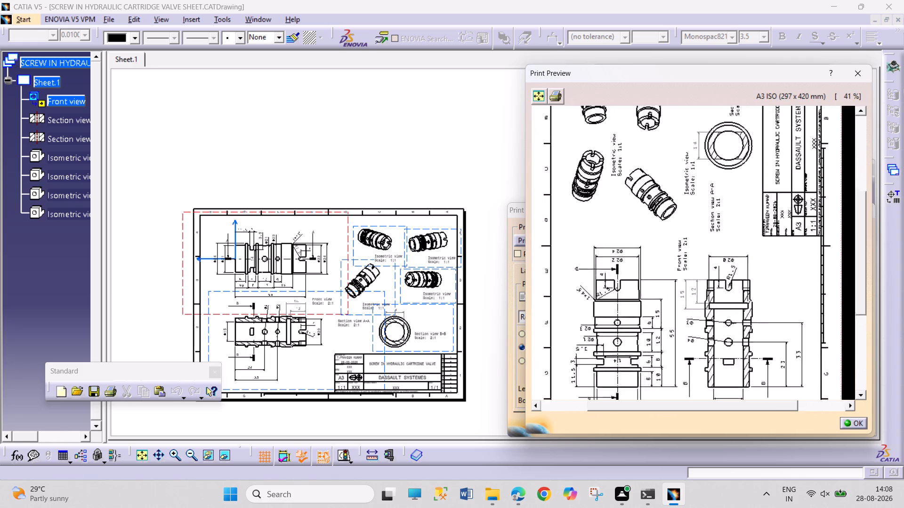
{"action": "middle_click_drag", "start_coordinate": [749, 337], "coordinate": [750, 268], "text": "ctrl"}
{"action": "middle_click_drag", "start_coordinate": [680, 325], "coordinate": [828, 195]}
{"action": "middle_click_drag", "start_coordinate": [702, 313], "coordinate": [746, 239]}
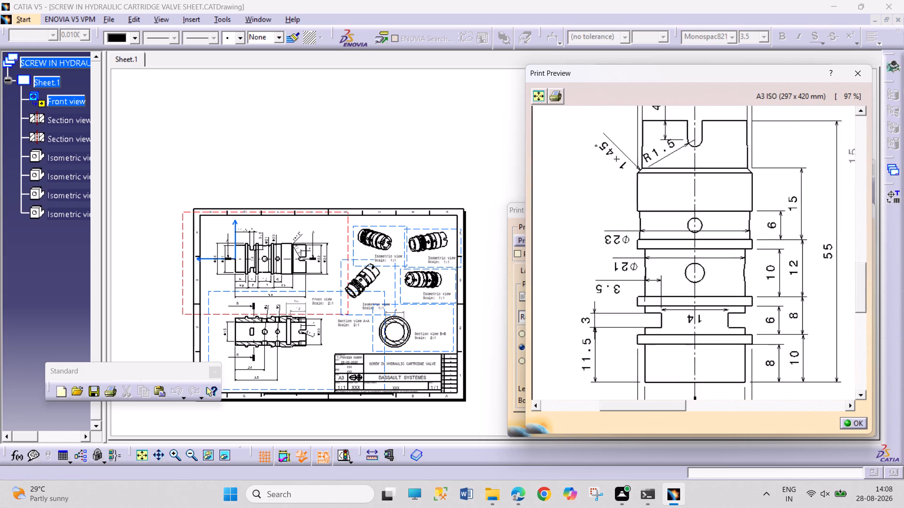
{"action": "middle_click_drag", "start_coordinate": [746, 239], "coordinate": [768, 227]}
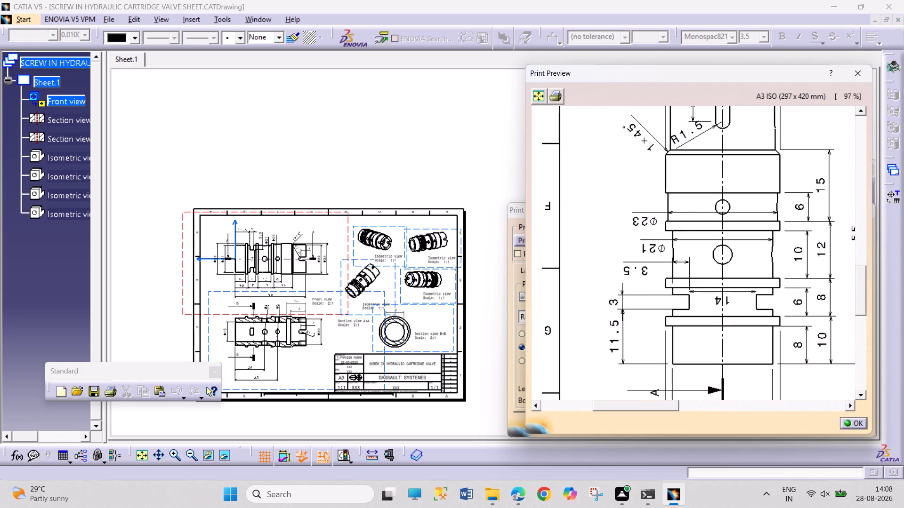
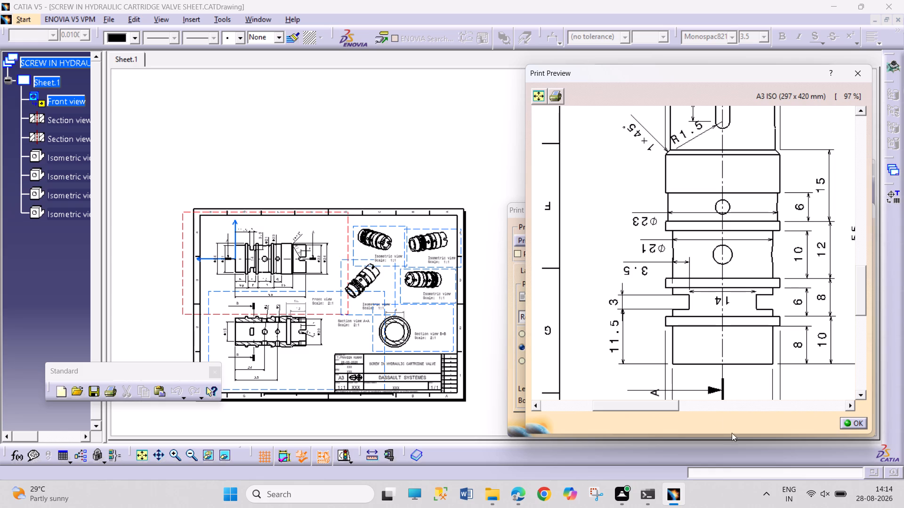
Examine the front view's length and diameter dimensions in the print preview, down to its lower end and the A cutting arrow.
{"action": "middle_click_drag", "start_coordinate": [713, 412], "coordinate": [698, 302]}
{"action": "middle_click_drag", "start_coordinate": [698, 314], "coordinate": [686, 241]}
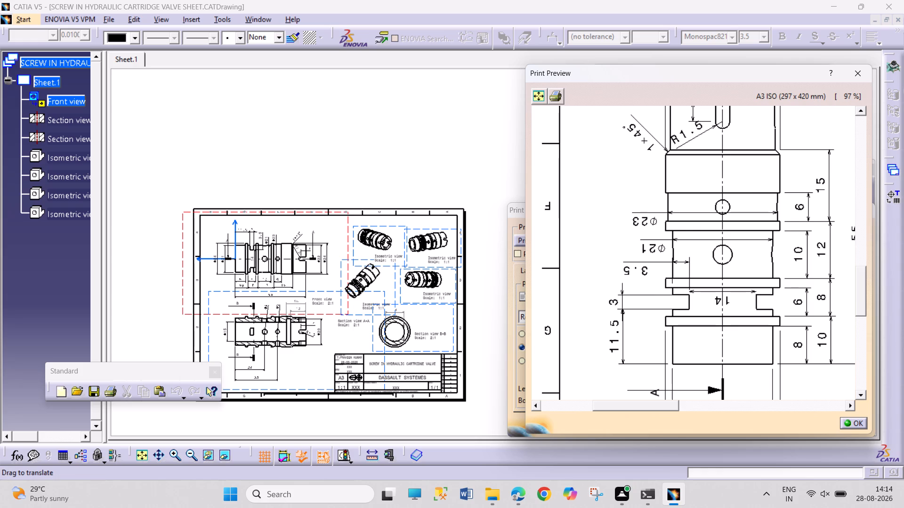
{"action": "middle_click_drag", "start_coordinate": [686, 241], "coordinate": [681, 217]}
{"action": "middle_click_drag", "start_coordinate": [637, 291], "coordinate": [633, 258]}
{"action": "scroll", "coordinate": [633, 258], "scroll_direction": "up", "scroll_amount": 1}
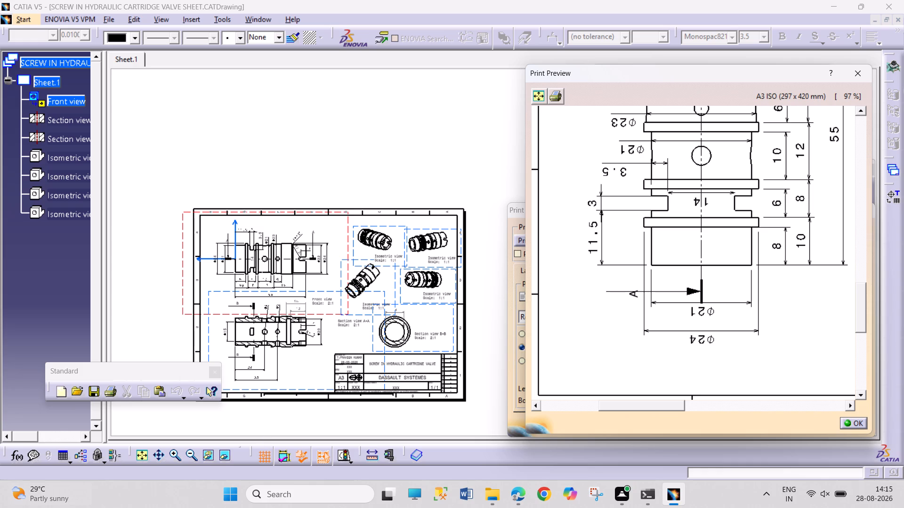
{"action": "middle_click_drag", "start_coordinate": [688, 307], "coordinate": [657, 325]}
{"action": "middle_click_drag", "start_coordinate": [657, 325], "coordinate": [544, 365]}
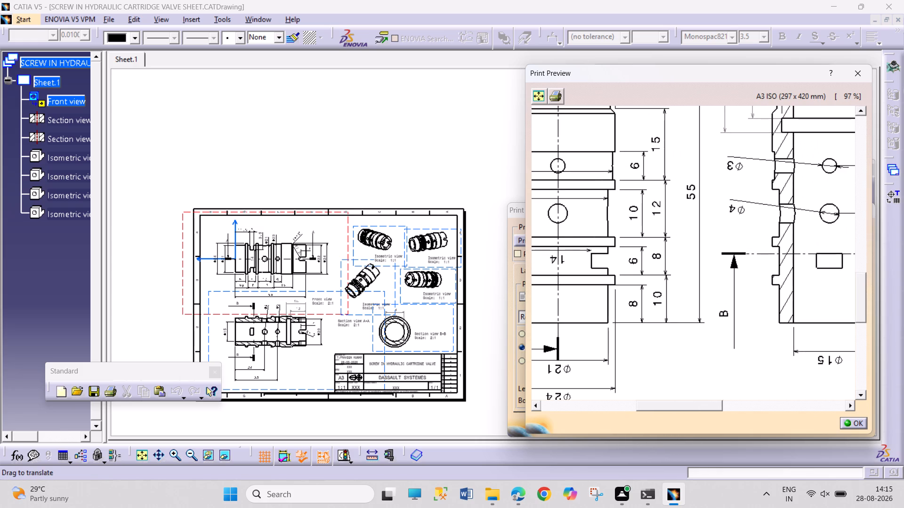
Examine section view A-A in the print preview, including its hole, slot, groove and diameter dimensions and the nearby sheet border.
{"action": "middle_click_drag", "start_coordinate": [688, 351], "coordinate": [436, 308]}
{"action": "middle_click_drag", "start_coordinate": [684, 326], "coordinate": [532, 293]}
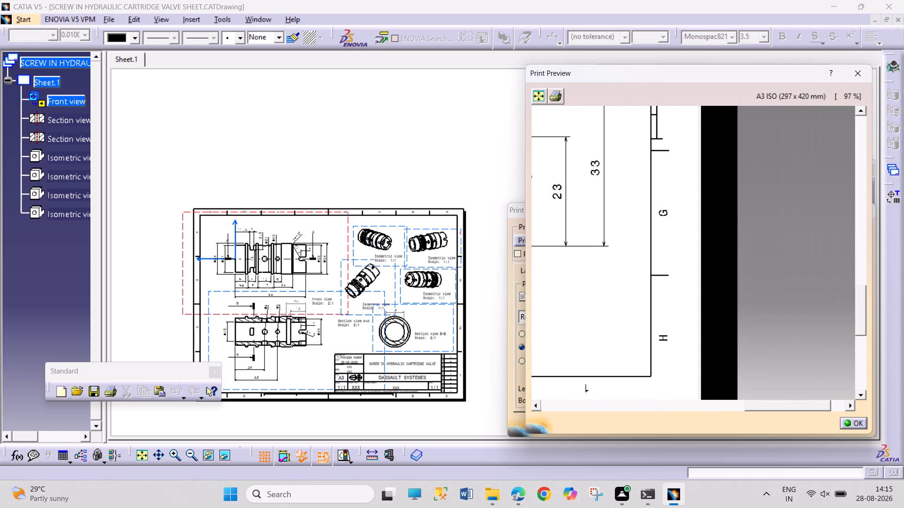
{"action": "middle_click_drag", "start_coordinate": [727, 334], "coordinate": [778, 373]}
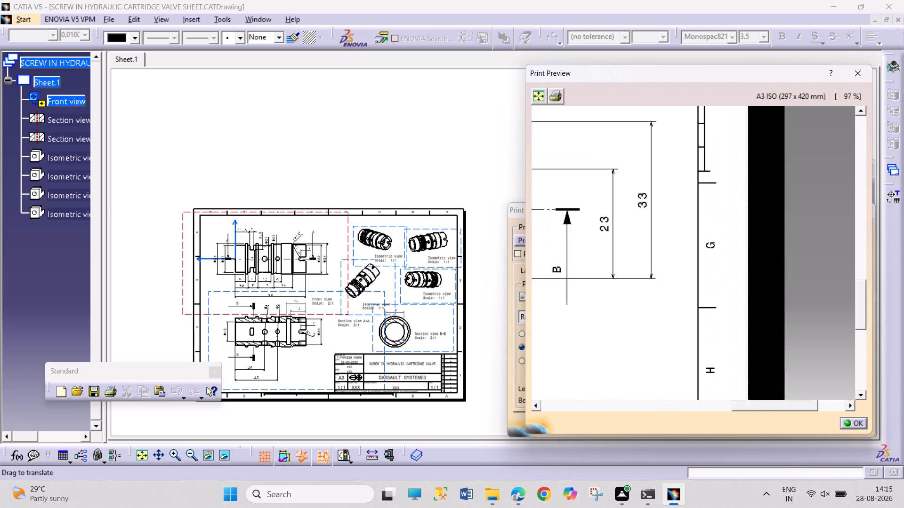
{"action": "middle_click_drag", "start_coordinate": [778, 373], "coordinate": [783, 380]}
{"action": "middle_click_drag", "start_coordinate": [715, 293], "coordinate": [751, 379]}
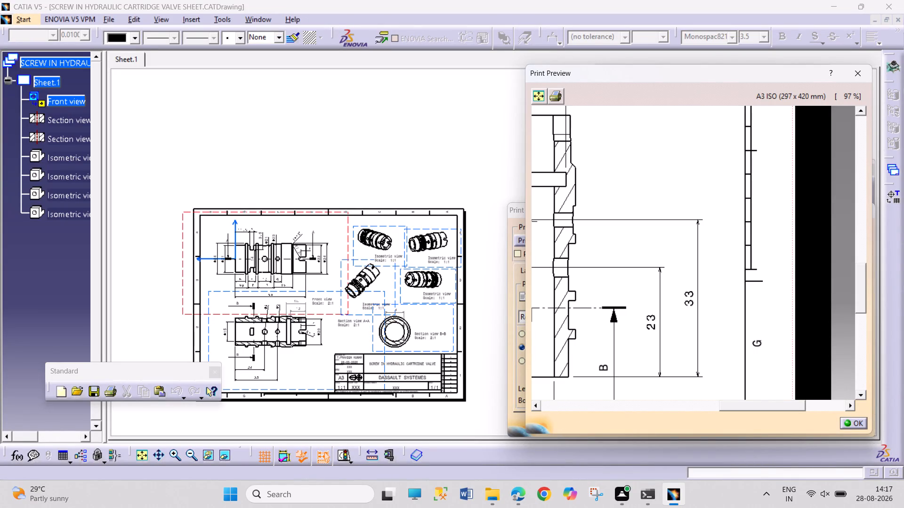
{"action": "middle_click_drag", "start_coordinate": [639, 312], "coordinate": [664, 387]}
{"action": "middle_click_drag", "start_coordinate": [652, 298], "coordinate": [675, 365]}
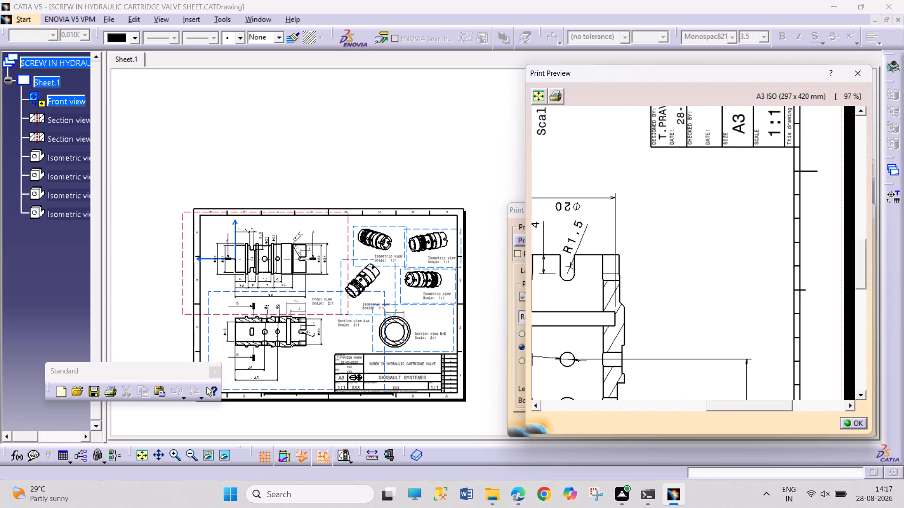
{"action": "middle_click_drag", "start_coordinate": [674, 339], "coordinate": [702, 345]}
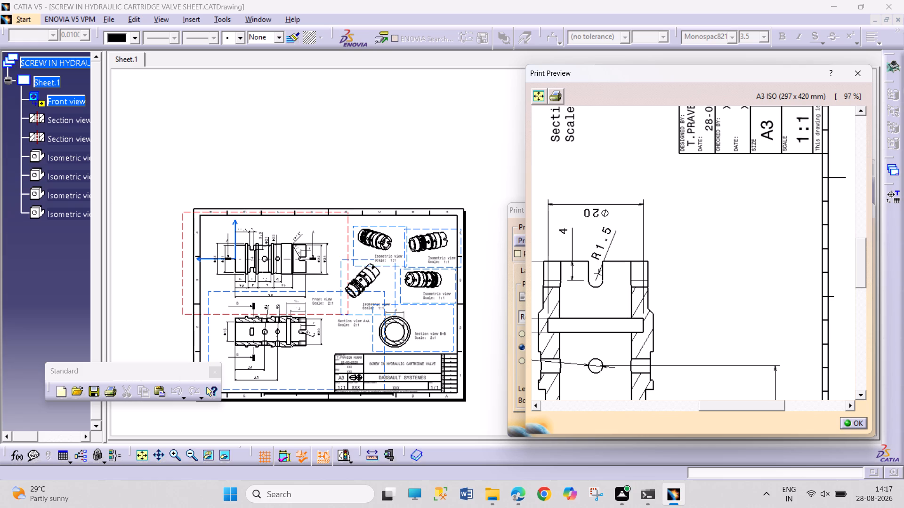
{"action": "middle_click_drag", "start_coordinate": [679, 307], "coordinate": [709, 319]}
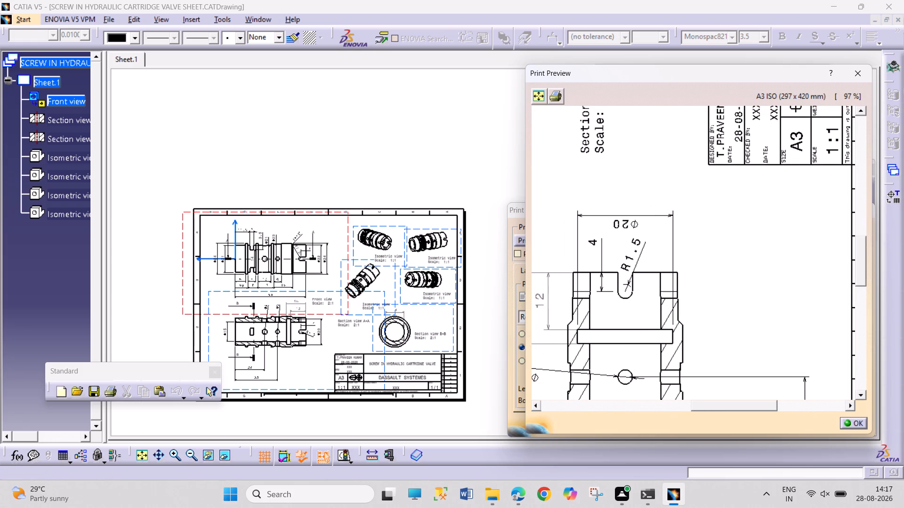
{"action": "middle_click_drag", "start_coordinate": [691, 316], "coordinate": [703, 317]}
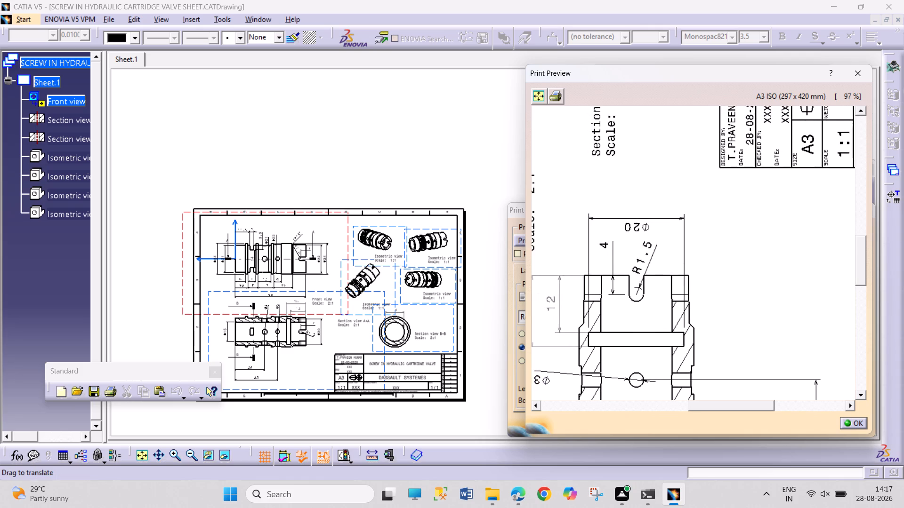
{"action": "middle_click_drag", "start_coordinate": [703, 317], "coordinate": [711, 320]}
{"action": "middle_click_drag", "start_coordinate": [648, 364], "coordinate": [660, 351]}
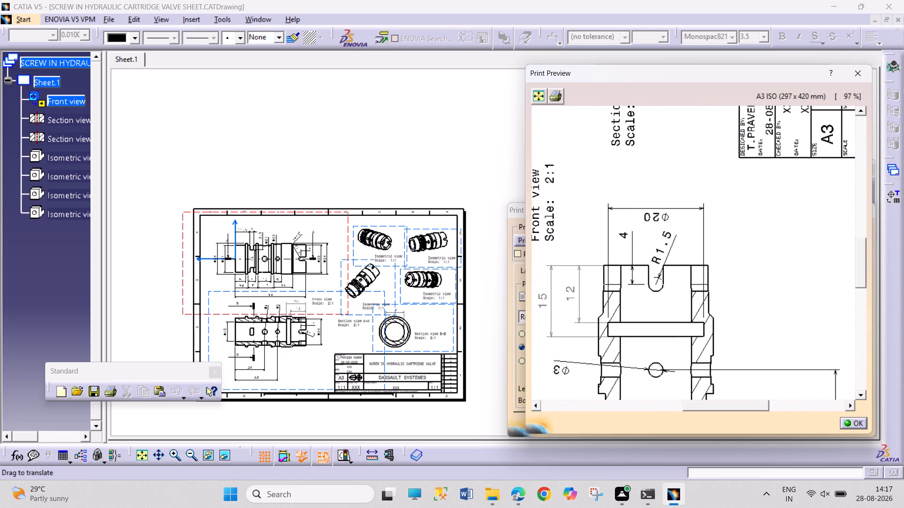
{"action": "middle_click_drag", "start_coordinate": [660, 351], "coordinate": [679, 295]}
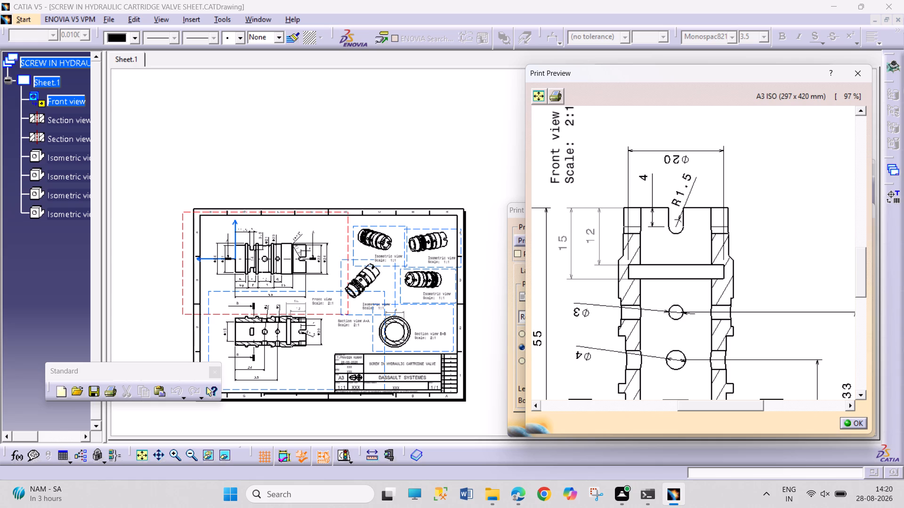
Examine the slotted end of the front view and the isometric views in the print preview, up to the page edge.
{"action": "middle_click_drag", "start_coordinate": [625, 255], "coordinate": [679, 343]}
{"action": "middle_click_drag", "start_coordinate": [644, 308], "coordinate": [661, 296]}
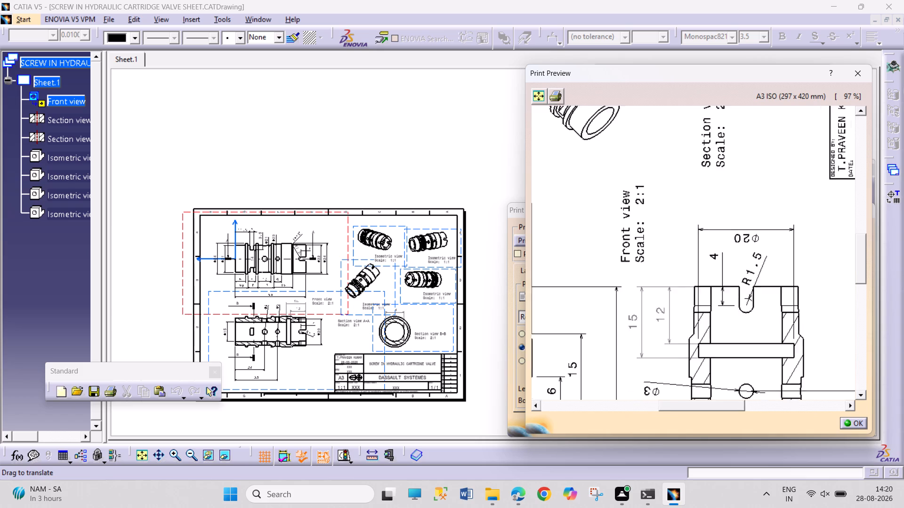
{"action": "middle_click_drag", "start_coordinate": [661, 296], "coordinate": [778, 300]}
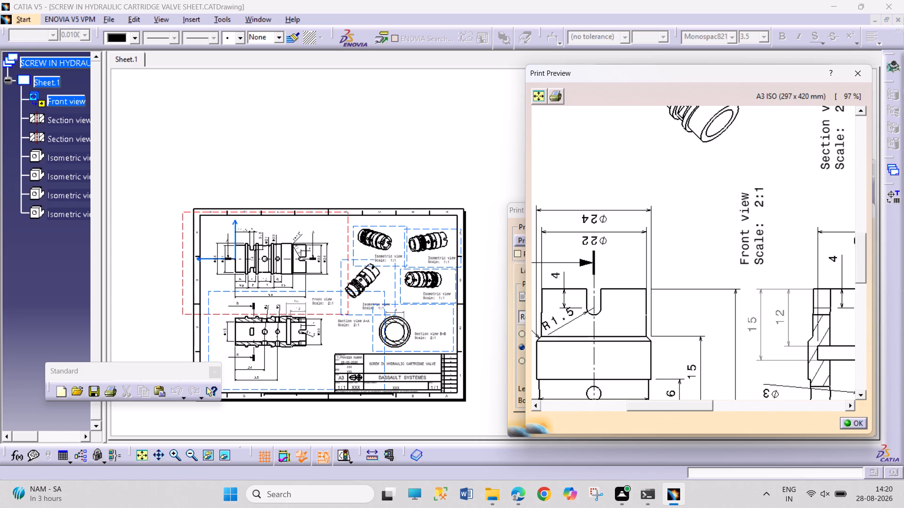
{"action": "middle_click_drag", "start_coordinate": [636, 277], "coordinate": [659, 363]}
{"action": "middle_click_drag", "start_coordinate": [630, 295], "coordinate": [737, 432]}
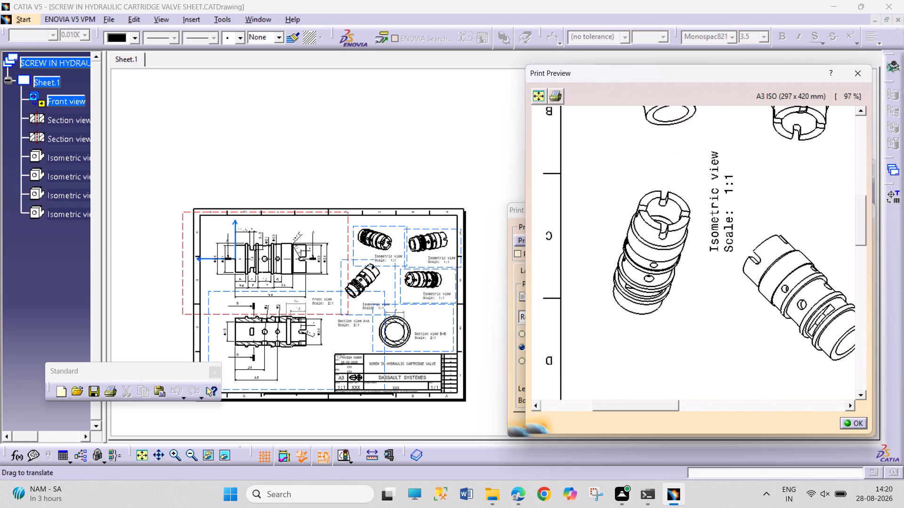
{"action": "middle_click_drag", "start_coordinate": [737, 432], "coordinate": [737, 433]}
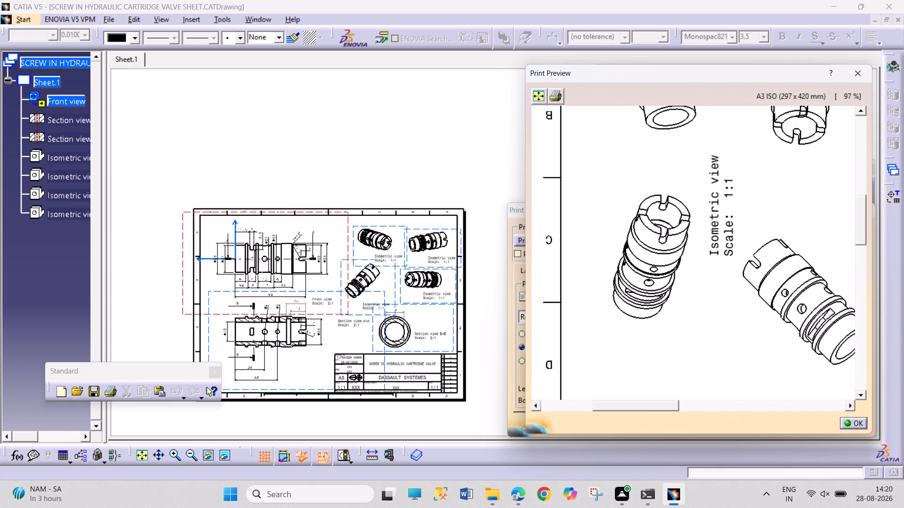
{"action": "middle_click_drag", "start_coordinate": [704, 317], "coordinate": [653, 455]}
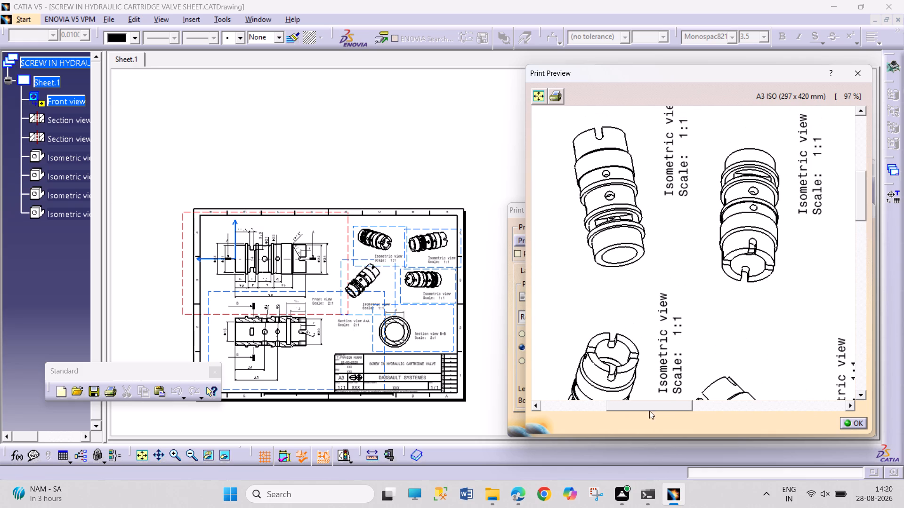
{"action": "middle_click_drag", "start_coordinate": [647, 240], "coordinate": [650, 497]}
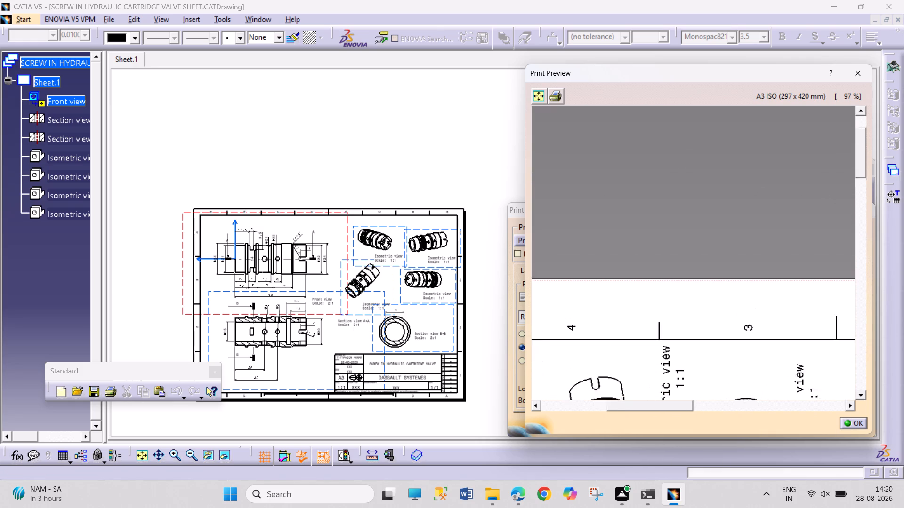
{"action": "middle_click_drag", "start_coordinate": [650, 497], "coordinate": [650, 498]}
Fit the whole page in the print preview, review the overall sheet layout, and close the preview.
{"action": "left_click", "coordinate": [543, 93]}
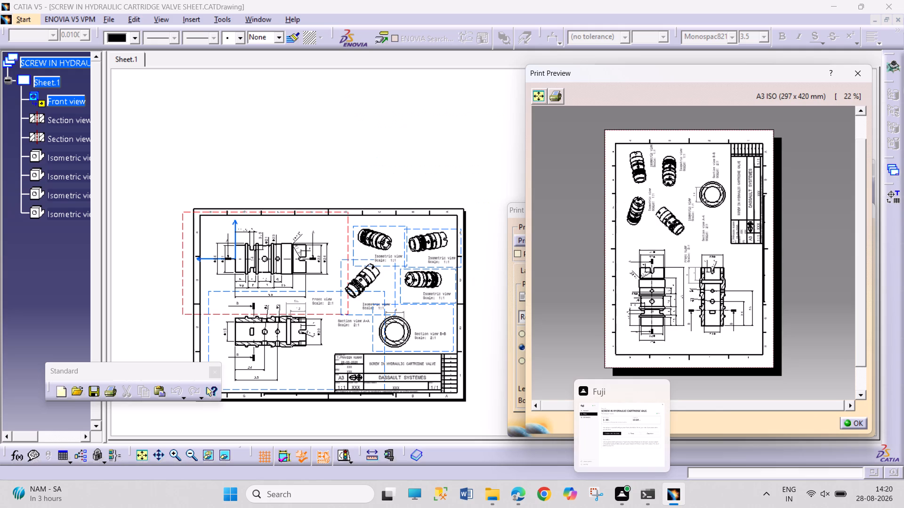
{"action": "middle_click_drag", "start_coordinate": [710, 315], "coordinate": [702, 263], "text": "ctrl"}
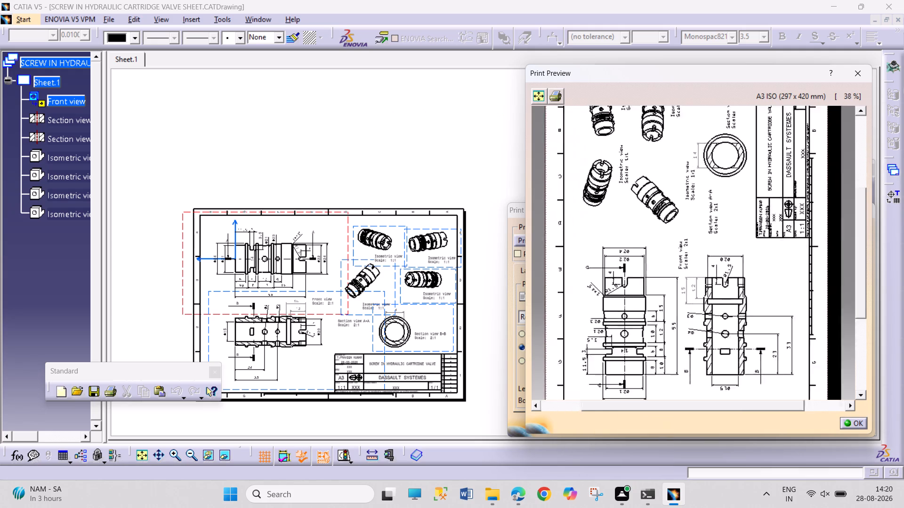
{"action": "middle_click_drag", "start_coordinate": [702, 263], "coordinate": [699, 181], "text": "ctrl"}
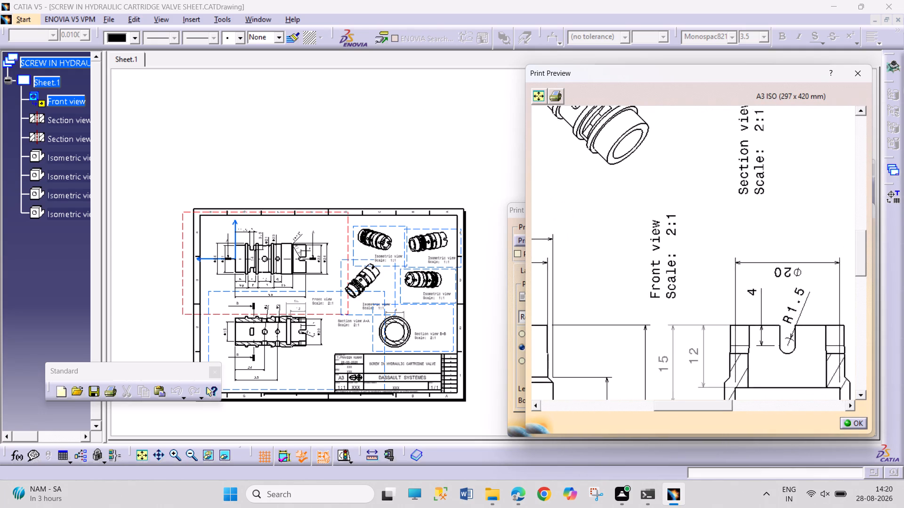
{"action": "middle_click_drag", "start_coordinate": [699, 181], "coordinate": [674, 318], "text": "ctrl"}
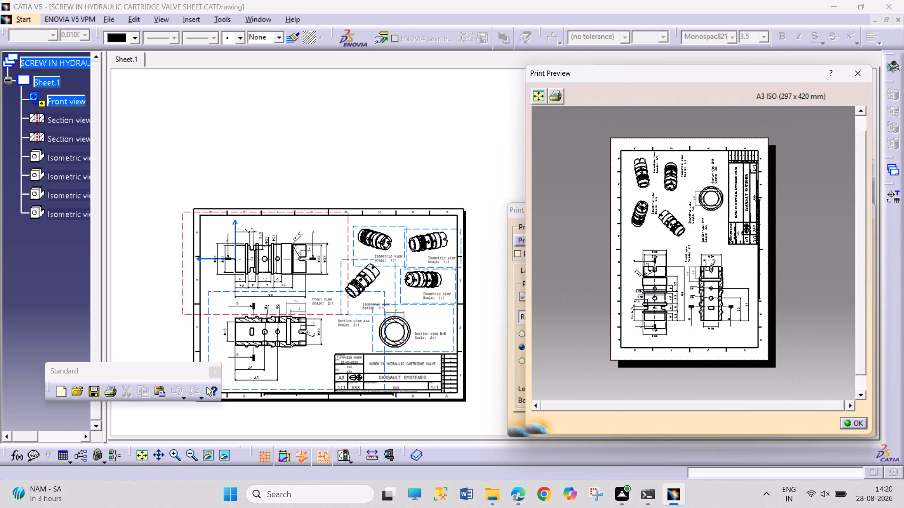
{"action": "middle_click_drag", "start_coordinate": [674, 318], "coordinate": [674, 314], "text": "ctrl"}
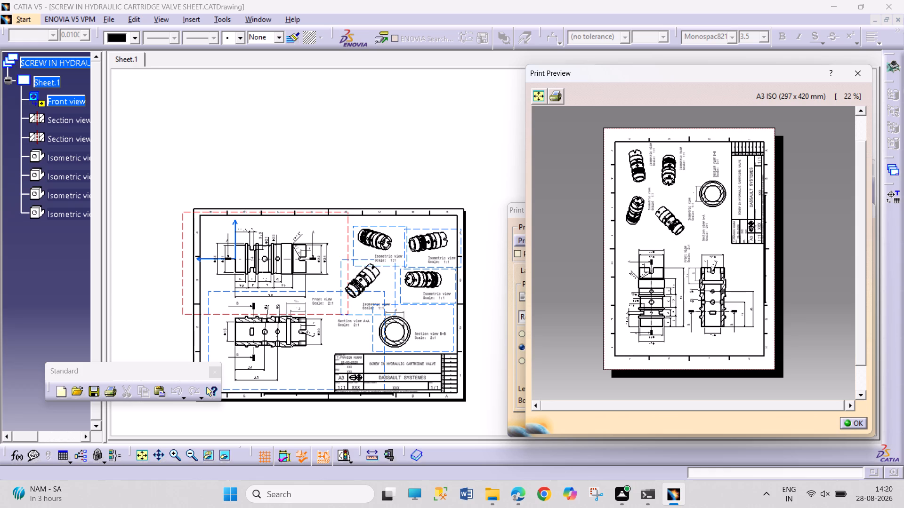
{"action": "left_click", "coordinate": [856, 425]}
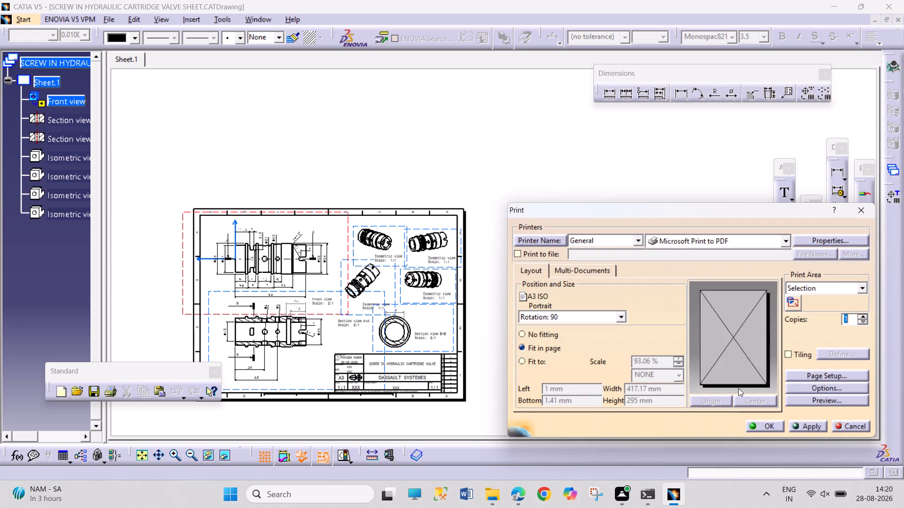
Print the drawing with Microsoft Print to PDF, saving it in the CATIA FUJI folder as "SCREW IN HYDRAULLIC CARTRIDGE VALVE PDF".
{"action": "left_click", "coordinate": [762, 423]}
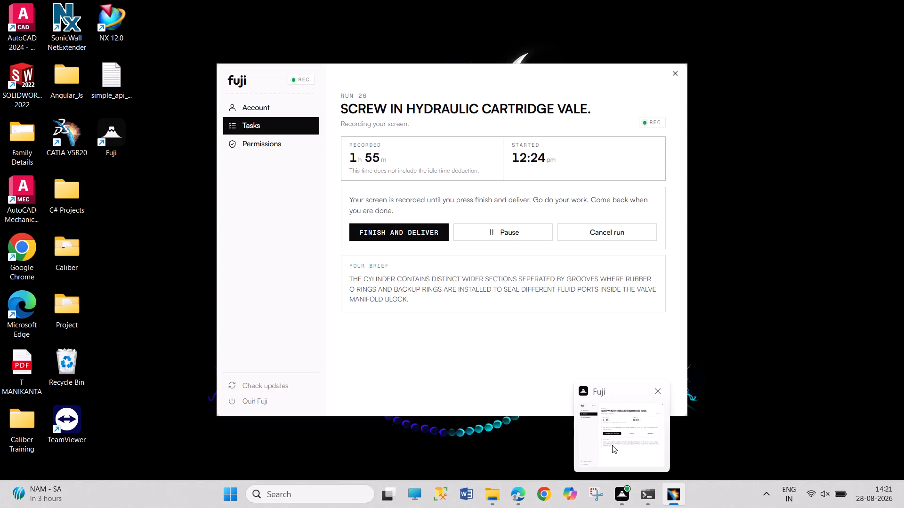
{"action": "type", "text": "SCREW"}
{"action": "key", "text": "space"}
{"action": "type", "text": "IN H"}
{"action": "type", "text": "YDRA"}
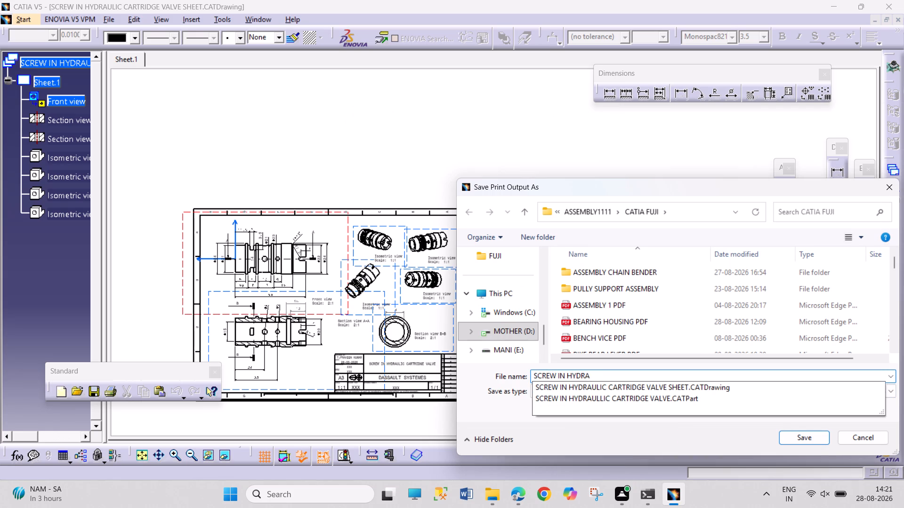
{"action": "key", "text": "u"}
{"action": "type", "text": "LLIC"}
{"action": "key", "text": "space"}
{"action": "type", "text": "CAR"}
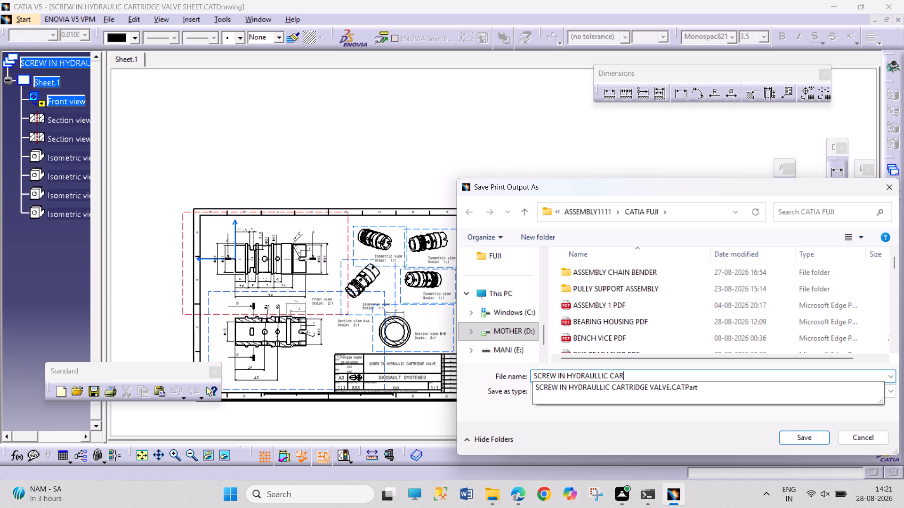
{"action": "type", "text": "TRIDGE VA"}
{"action": "type", "text": "LVE"}
{"action": "key", "text": "space"}
{"action": "type", "text": "PDF"}
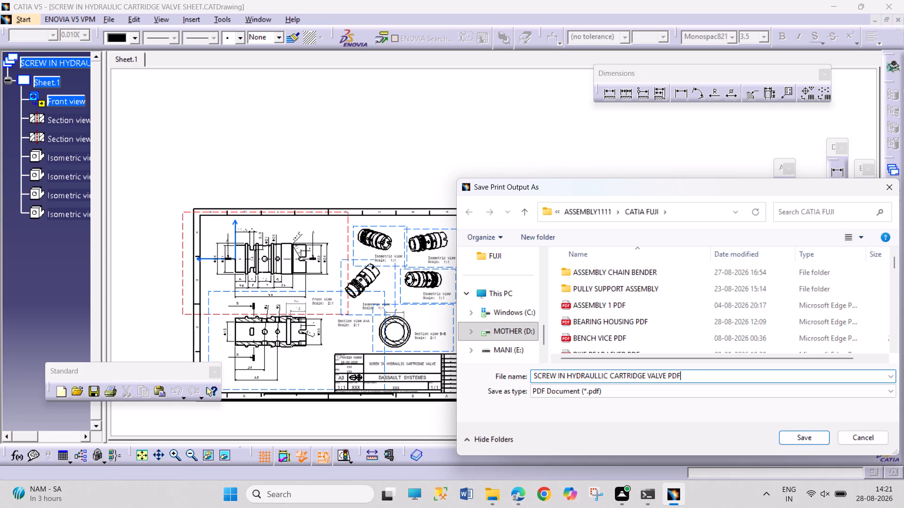
{"action": "key", "text": "Return"}
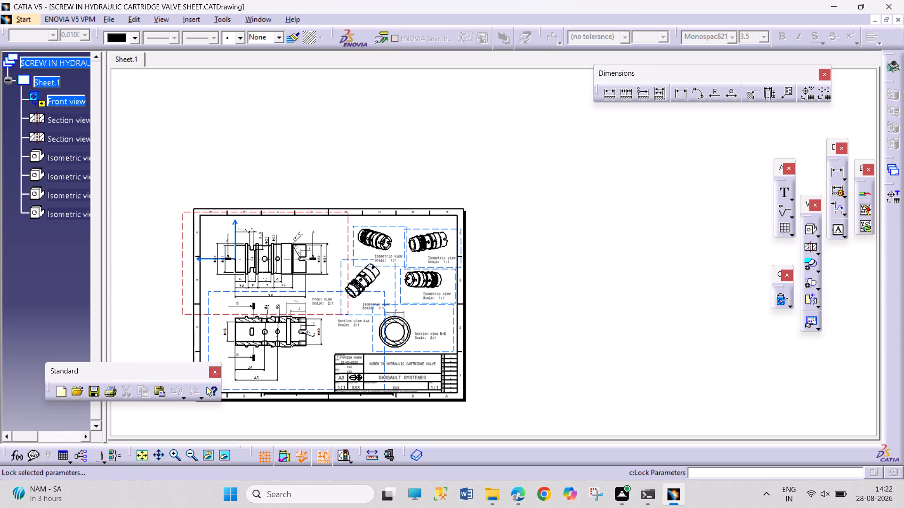
Save the hydraulic cartridge valve drawing with the whole sheet fitted in the window.
{"action": "left_click", "coordinate": [140, 459]}
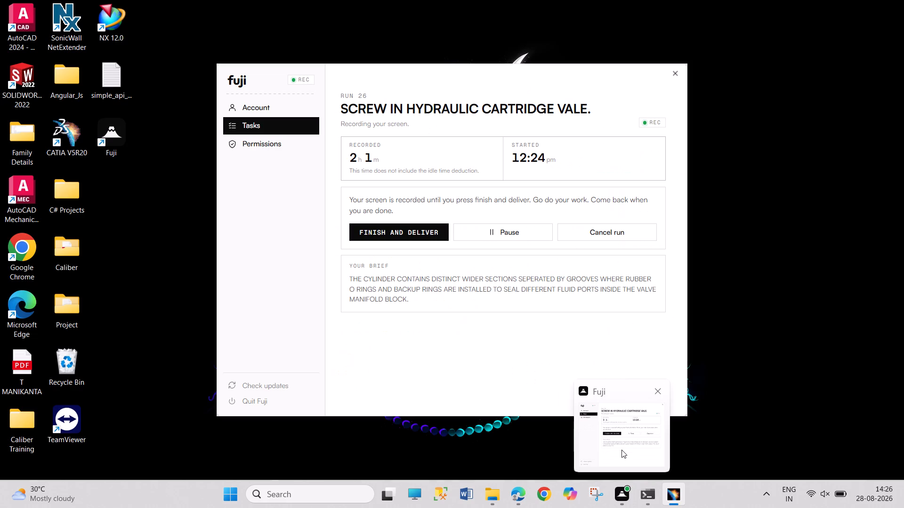
{"action": "left_click_drag", "start_coordinate": [778, 357], "coordinate": [807, 380]}
{"action": "left_click_drag", "start_coordinate": [802, 362], "coordinate": [825, 410]}
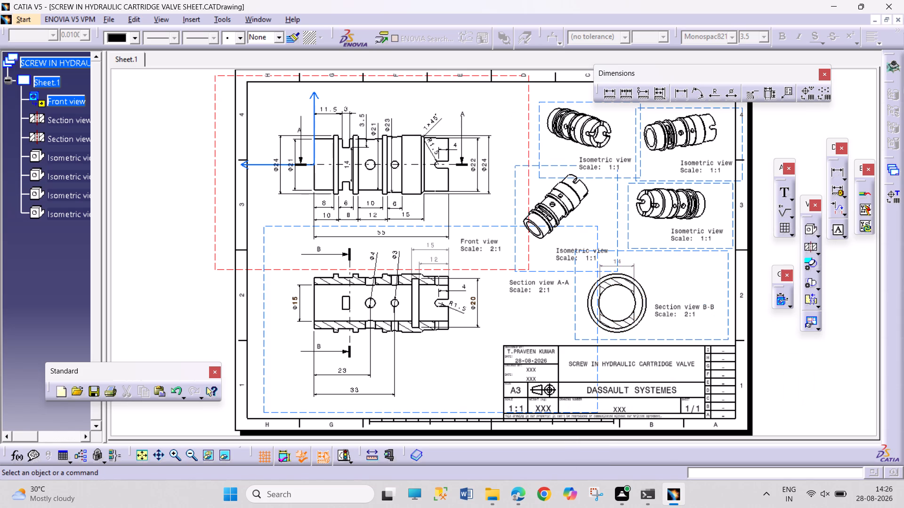
{"action": "key", "text": "ctrl+s"}
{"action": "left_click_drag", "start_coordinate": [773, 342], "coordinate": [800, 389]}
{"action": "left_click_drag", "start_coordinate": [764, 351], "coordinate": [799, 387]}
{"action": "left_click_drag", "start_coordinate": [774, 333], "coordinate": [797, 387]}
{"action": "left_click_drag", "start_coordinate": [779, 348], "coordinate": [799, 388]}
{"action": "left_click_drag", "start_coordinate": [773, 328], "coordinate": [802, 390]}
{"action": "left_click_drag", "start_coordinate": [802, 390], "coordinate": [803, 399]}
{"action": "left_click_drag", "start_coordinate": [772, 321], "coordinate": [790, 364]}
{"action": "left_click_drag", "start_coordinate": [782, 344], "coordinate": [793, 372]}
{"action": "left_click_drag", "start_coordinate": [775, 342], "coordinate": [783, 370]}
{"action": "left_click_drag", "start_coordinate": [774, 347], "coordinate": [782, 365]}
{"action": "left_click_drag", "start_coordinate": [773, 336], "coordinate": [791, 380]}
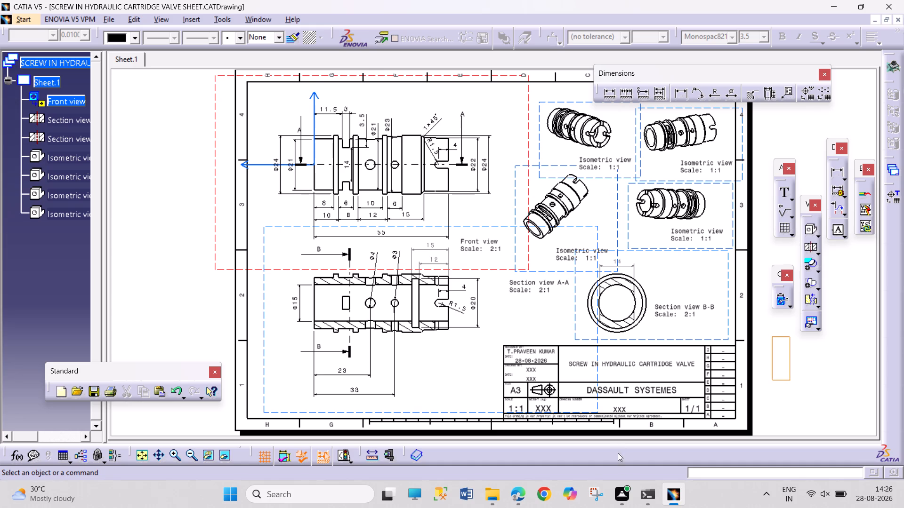